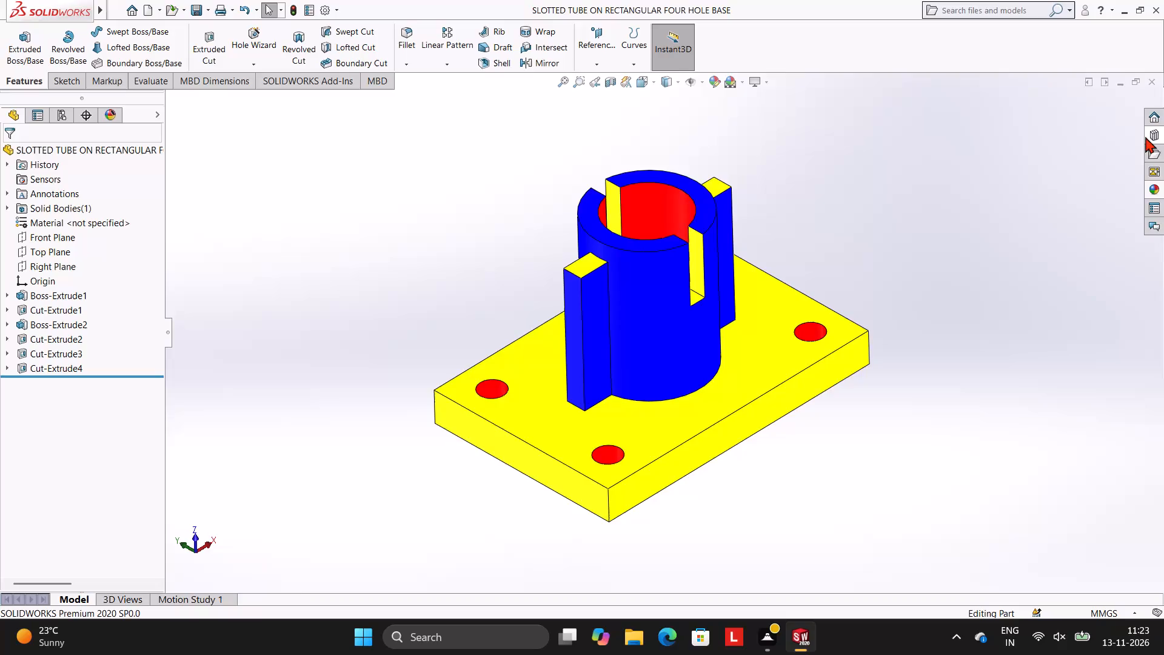
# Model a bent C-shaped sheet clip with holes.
# Close the open slotted tube part and create a new part document.
pyautogui.click(1151, 75)
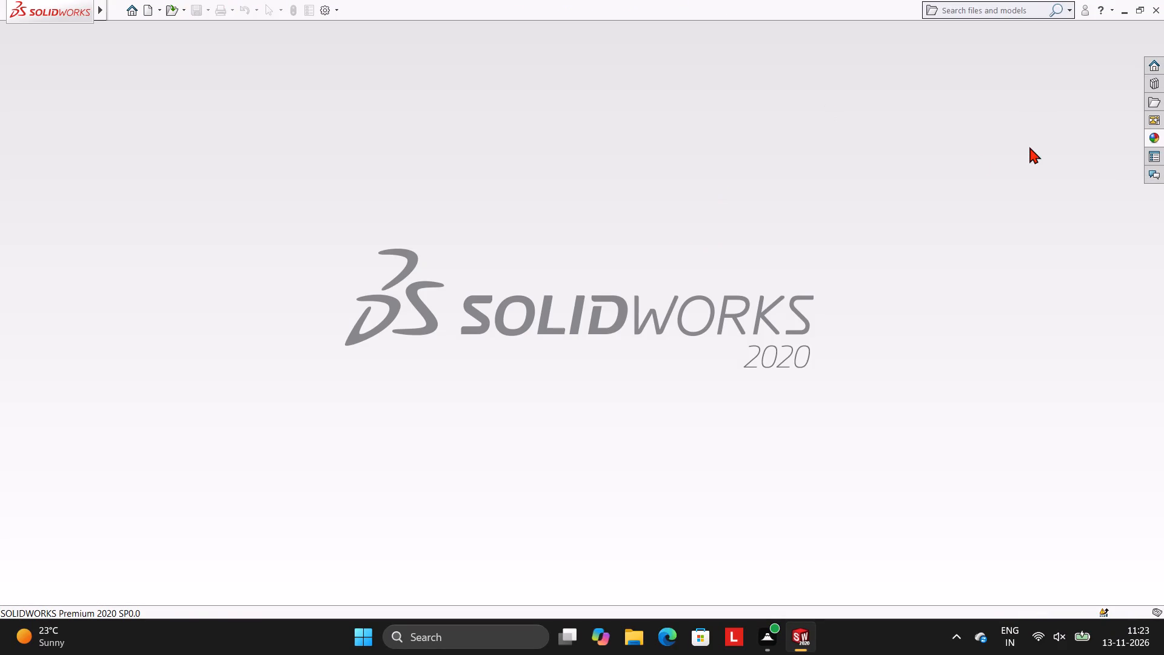
pyautogui.click(152, 10)
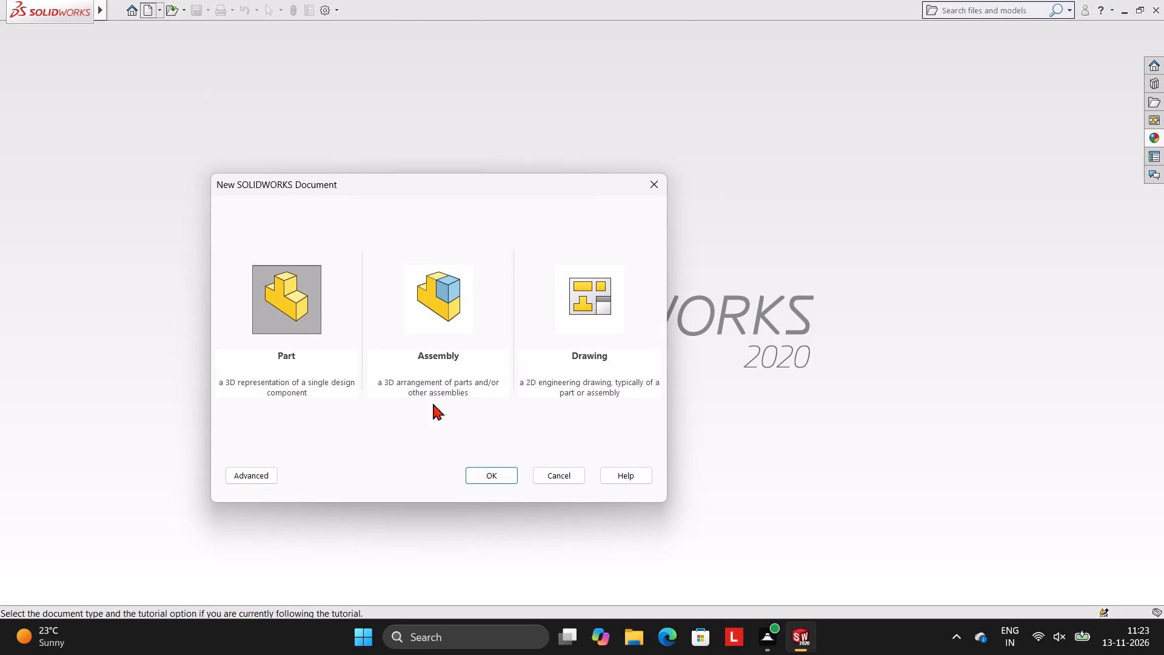
pyautogui.click(477, 470)
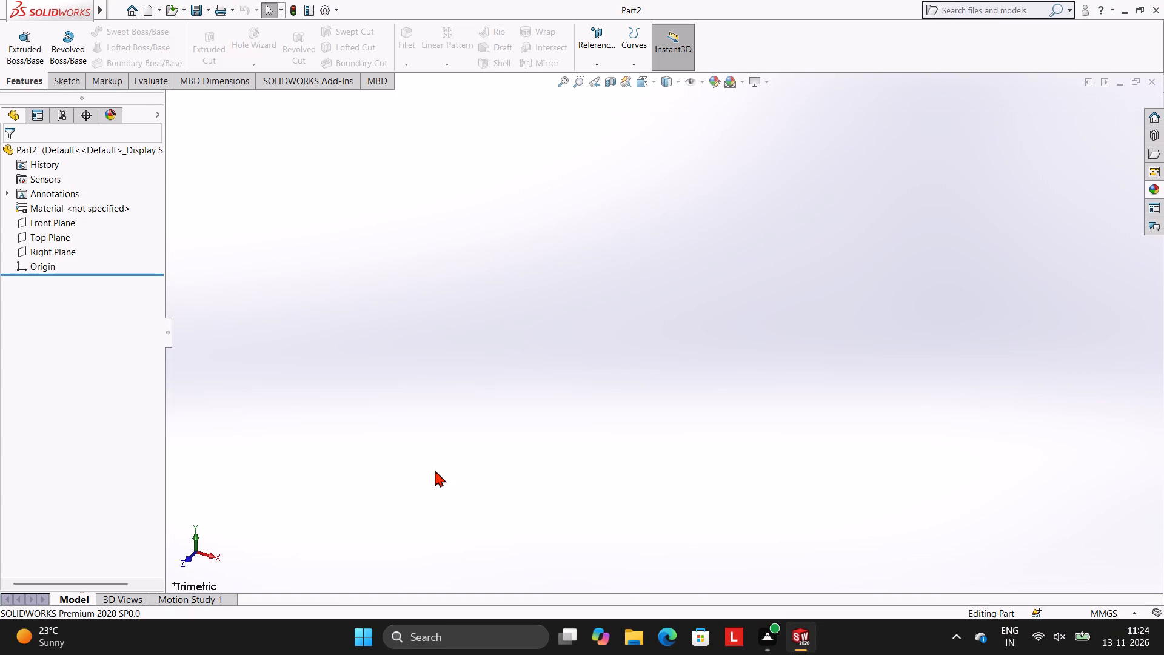
# Start a sketch on the Front Plane and draw a 28 mm vertical line upward from the origin.
pyautogui.click(58, 227)
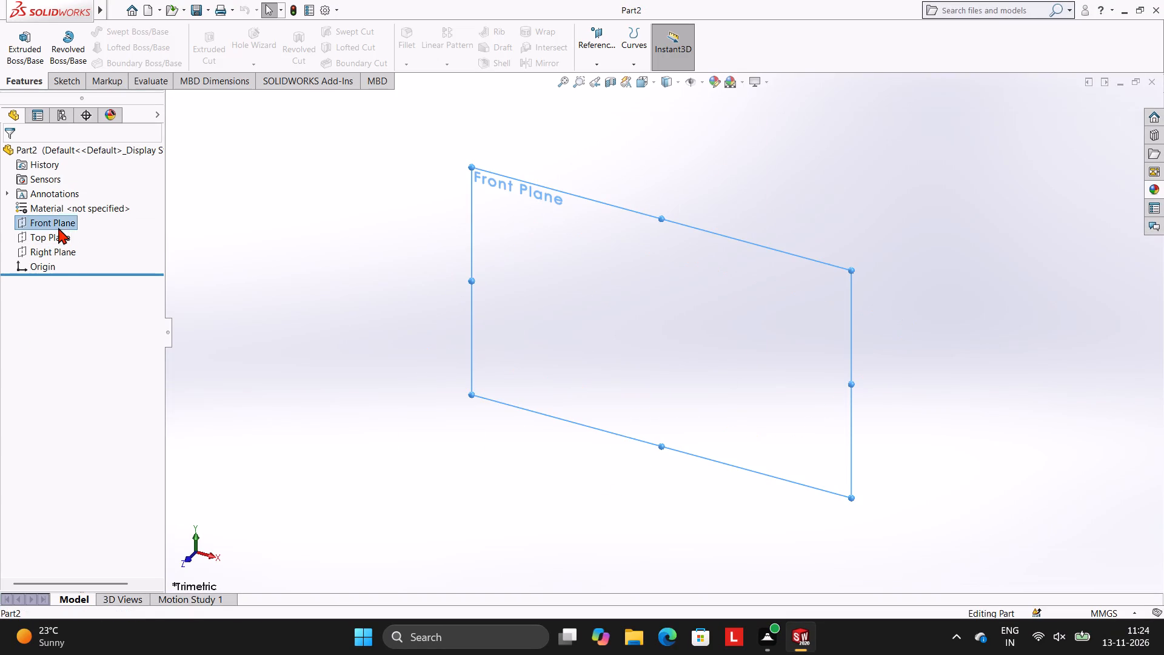
pyautogui.click(62, 213)
pyautogui.click(550, 333)
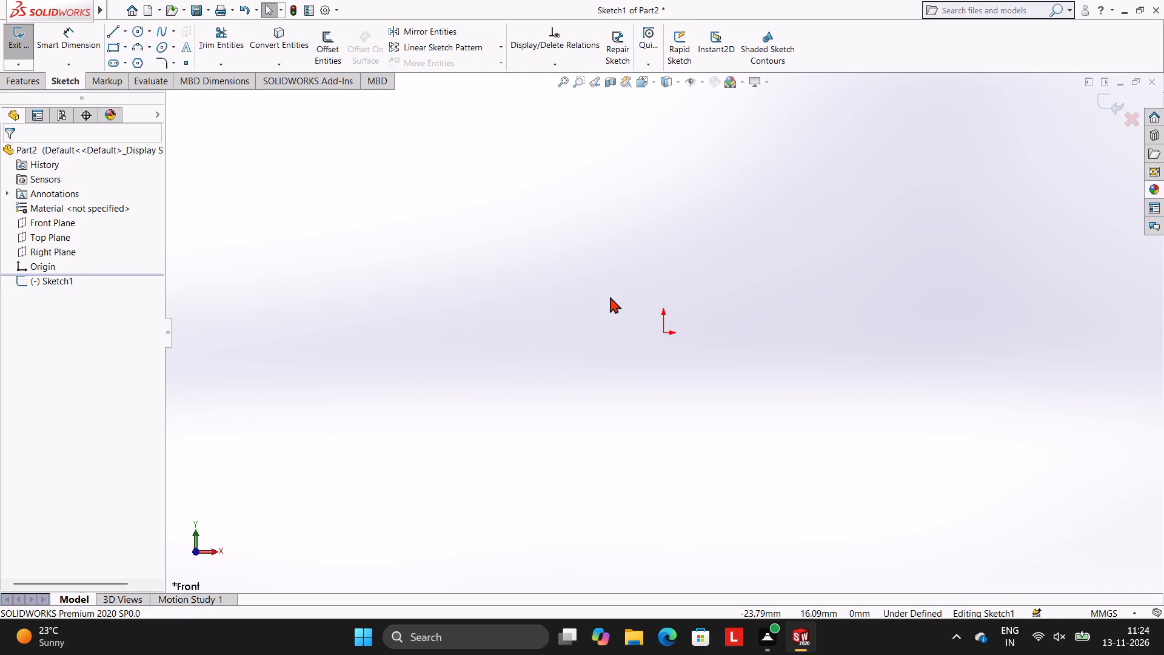
pyautogui.click(109, 33)
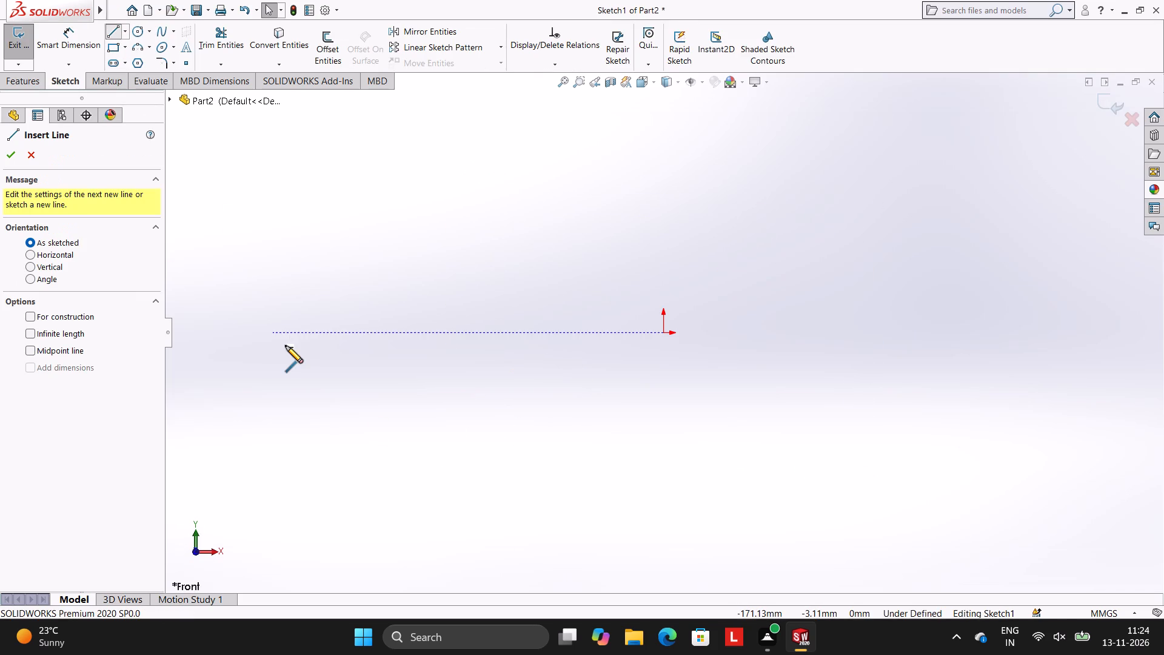
pyautogui.click(663, 332)
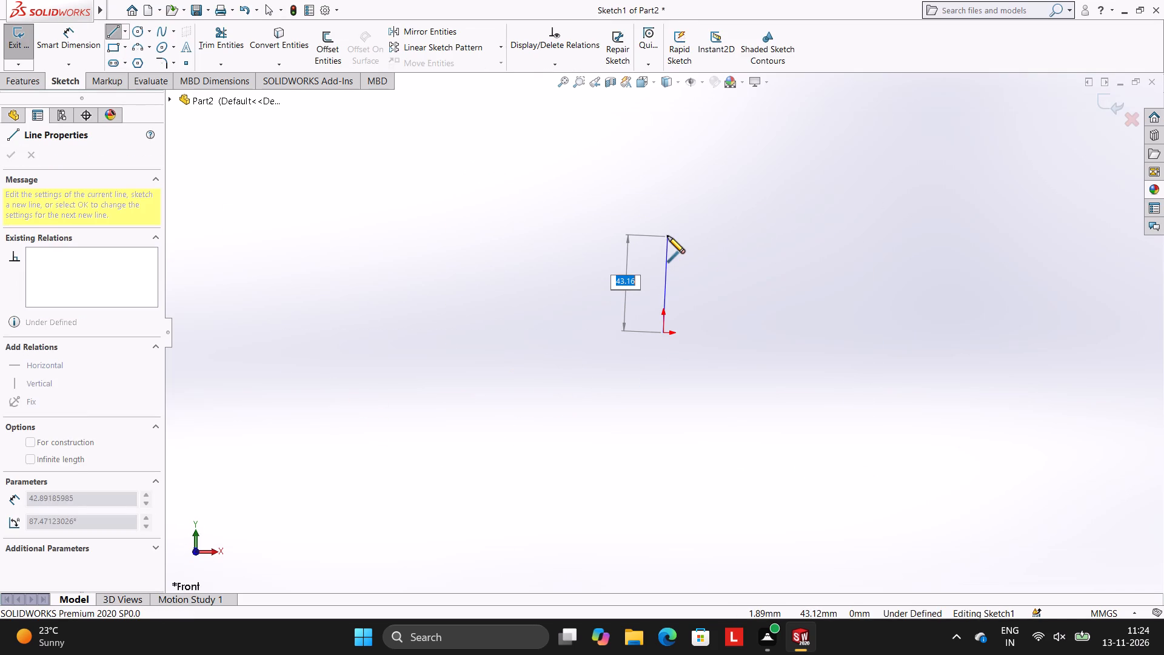
pyautogui.write('28')
pyautogui.press('Return')
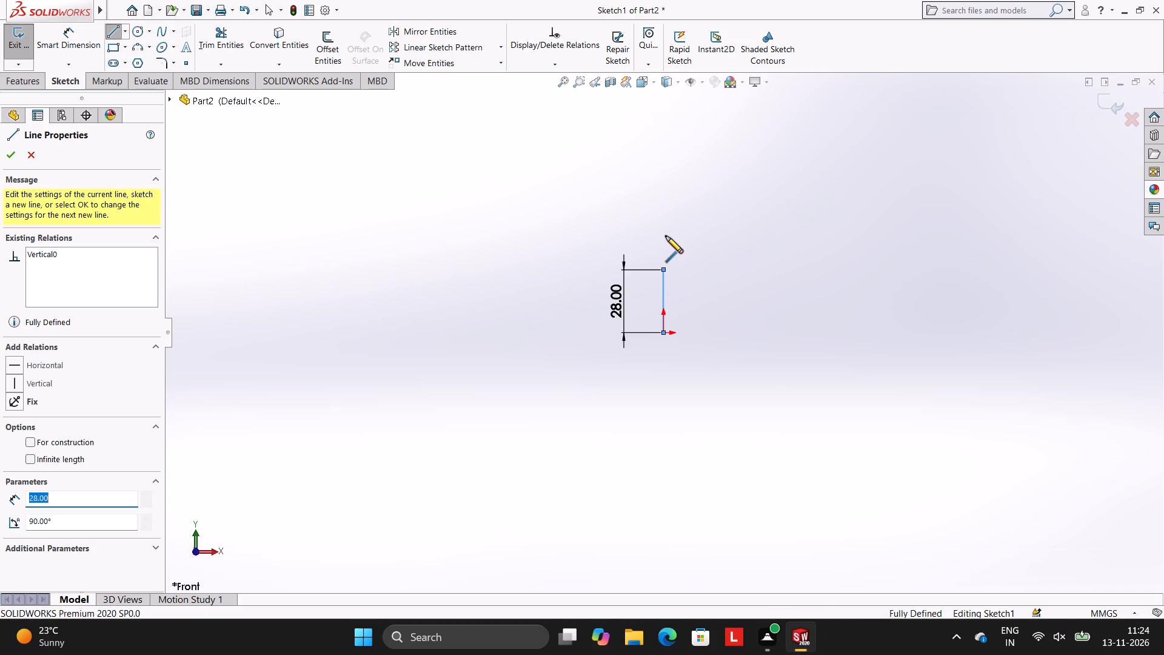
pyautogui.scroll(-3, 731, 375)
pyautogui.scroll(2, 630, 203)
pyautogui.scroll(-3, 652, 253)
pyautogui.scroll(-3, 603, 311)
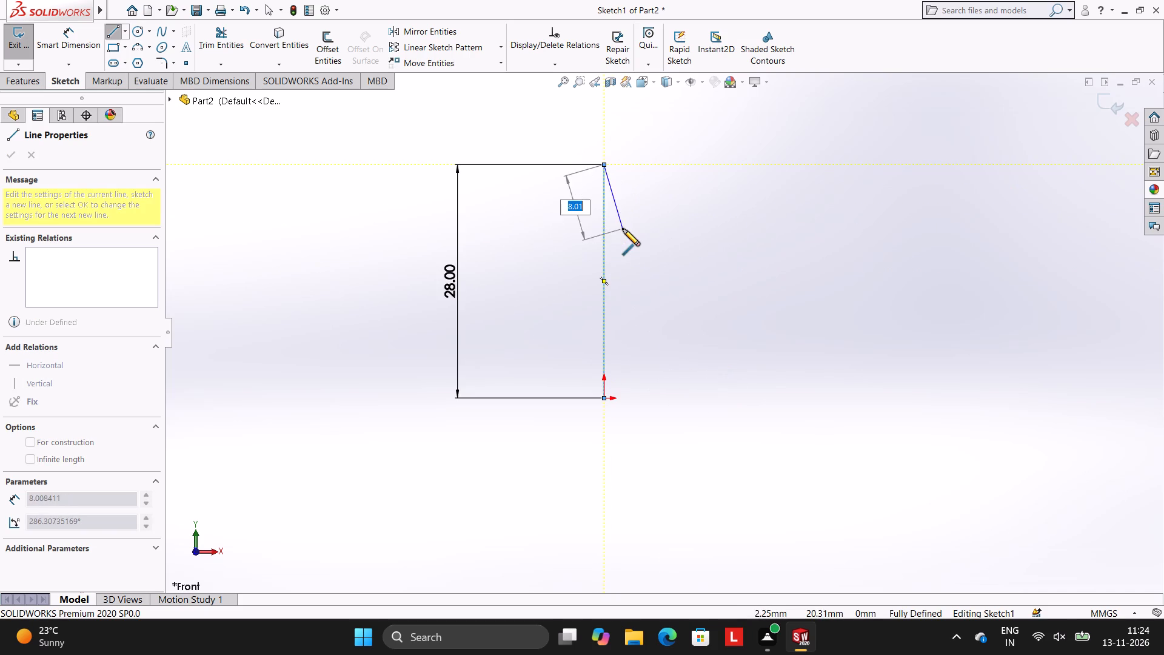
pyautogui.press('Escape')
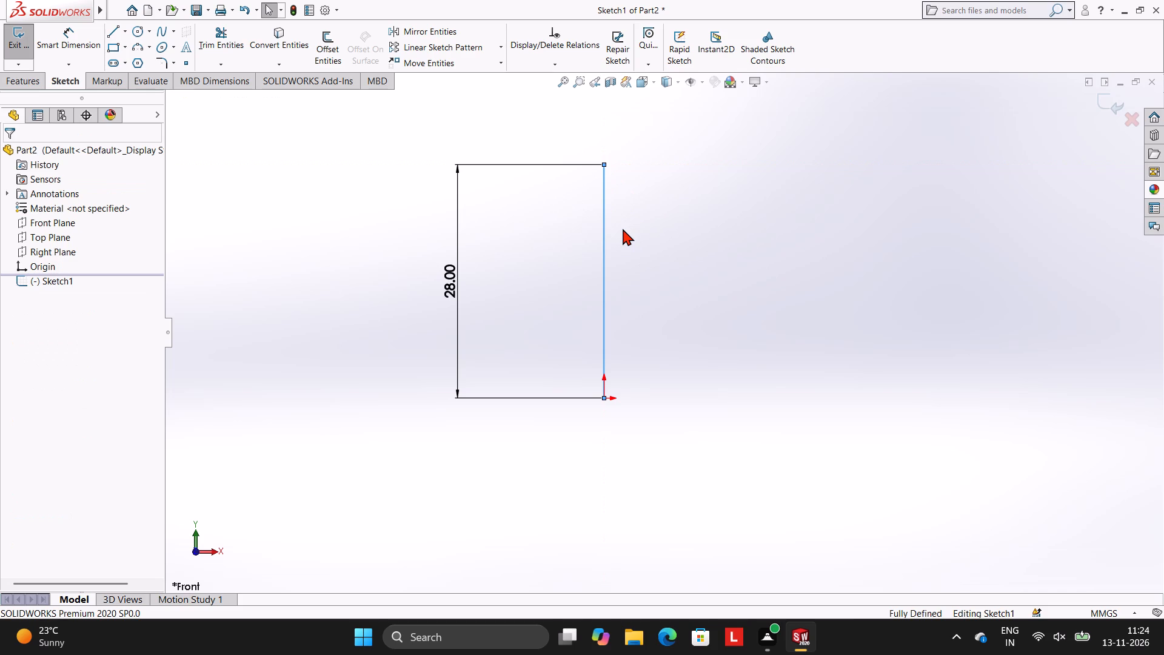
# Sketch the base outline from the origin with connected lines: 25 mm right, 5 mm up and 3 mm back left.
pyautogui.click(106, 33)
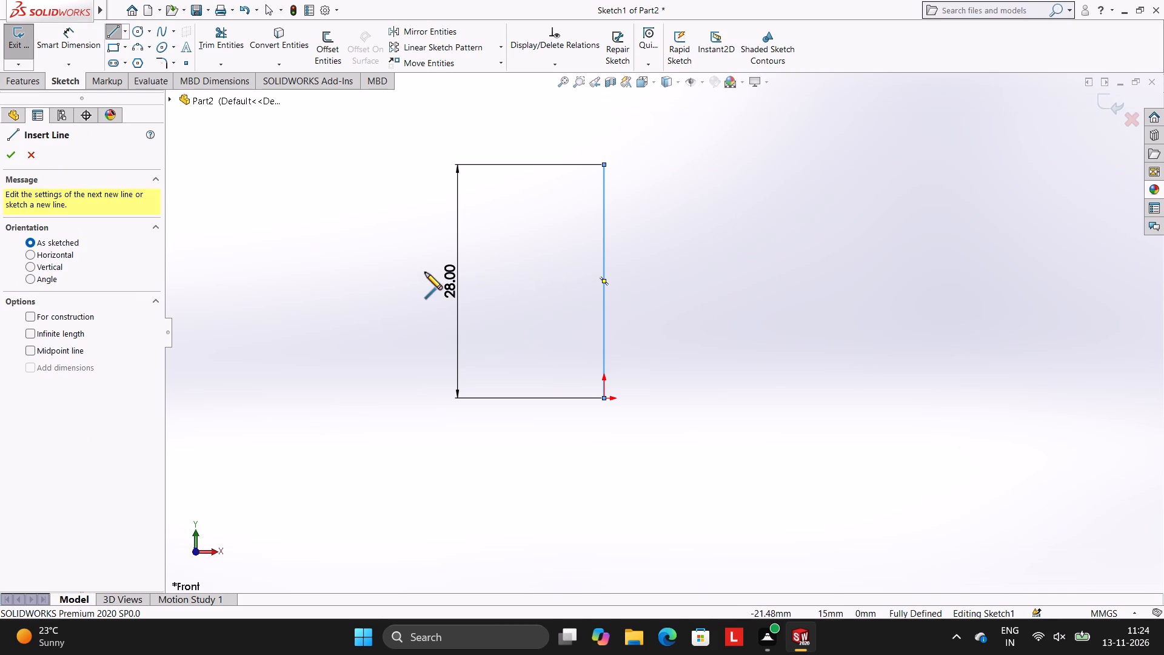
pyautogui.click(603, 397)
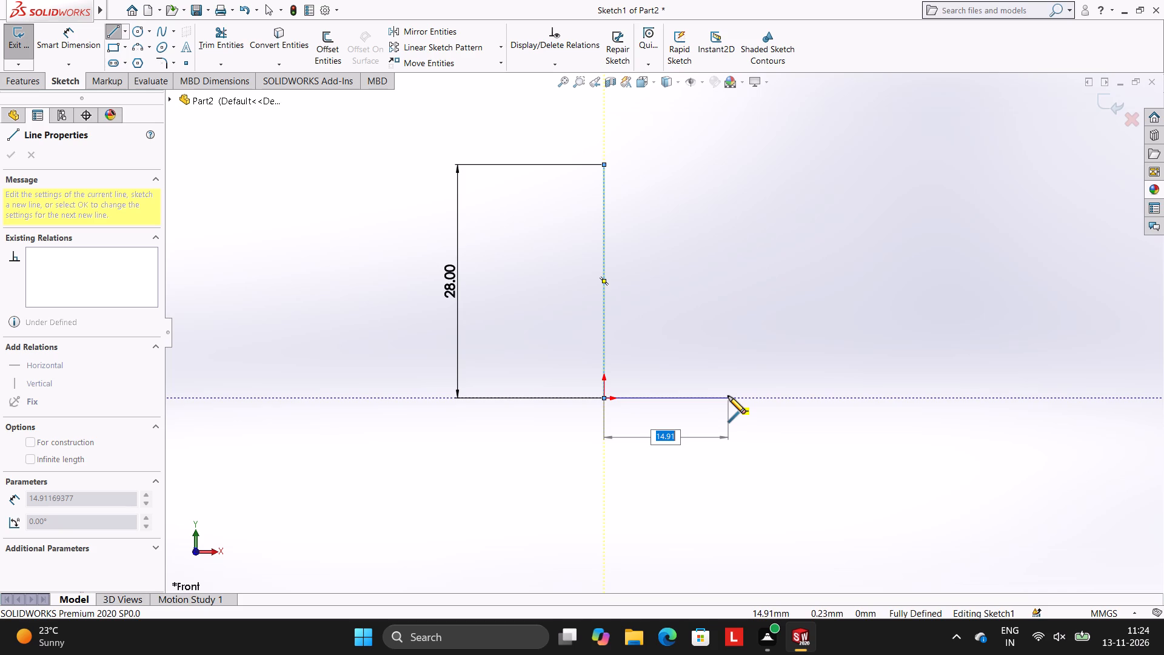
pyautogui.write('25')
pyautogui.press('Return')
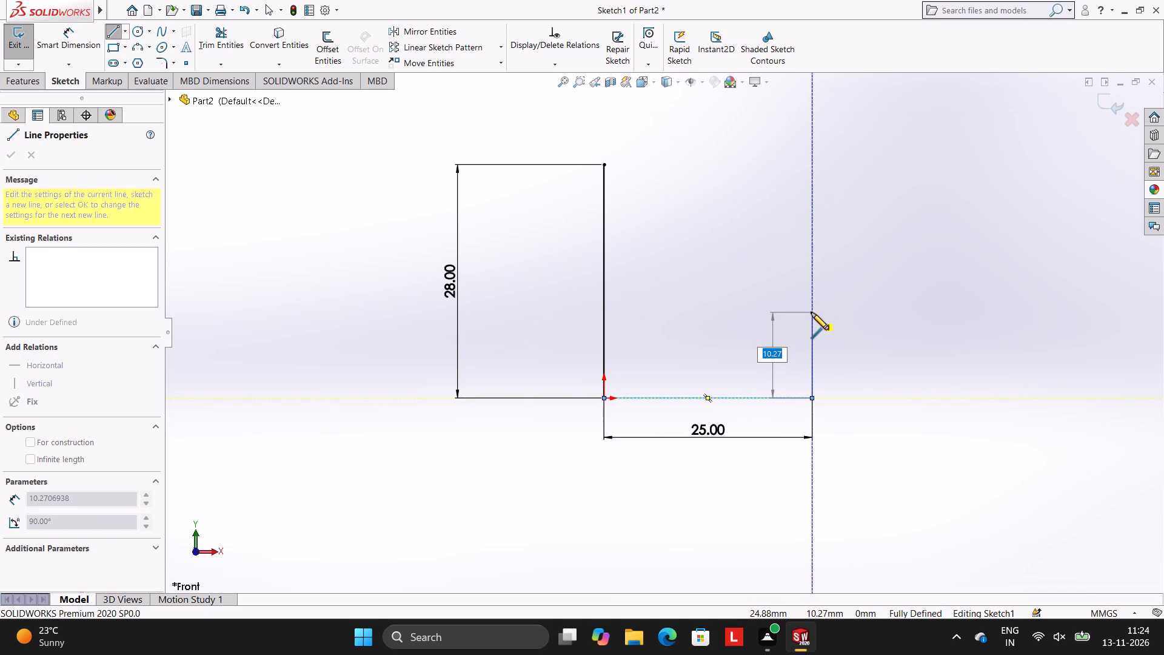
pyautogui.press('5')
pyautogui.press('Return')
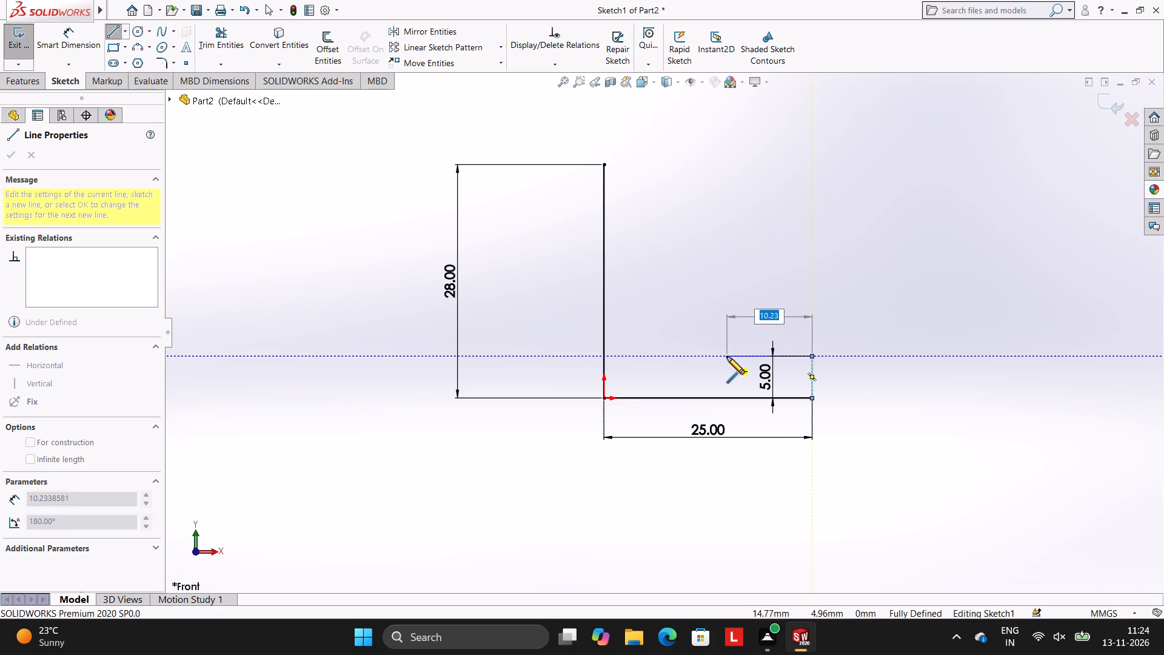
pyautogui.press('3')
pyautogui.press('Return')
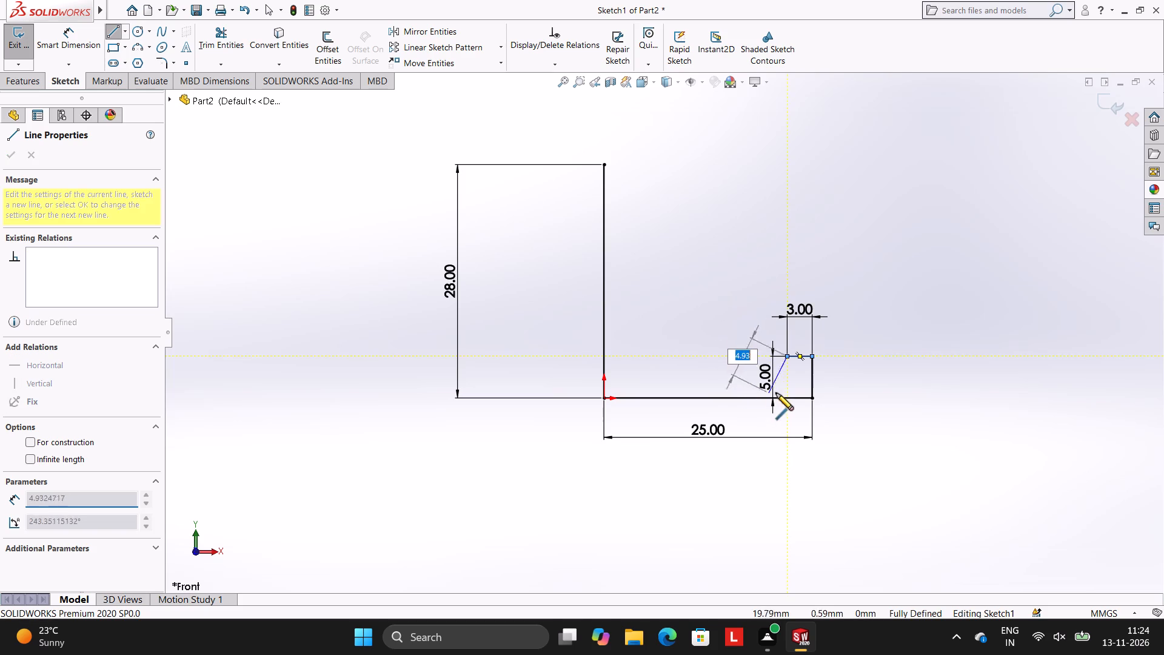
# Continue the outline with a rectangular recess: lines 2 mm down, 8 mm left and 2 mm up.
pyautogui.press('2')
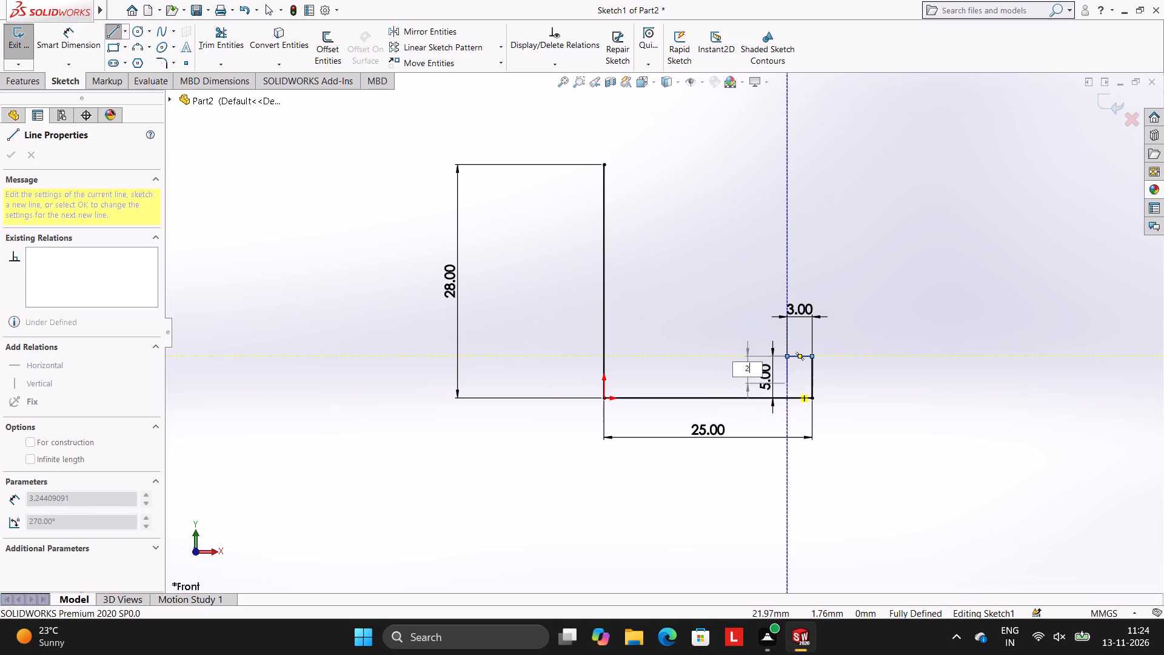
pyautogui.press('Return')
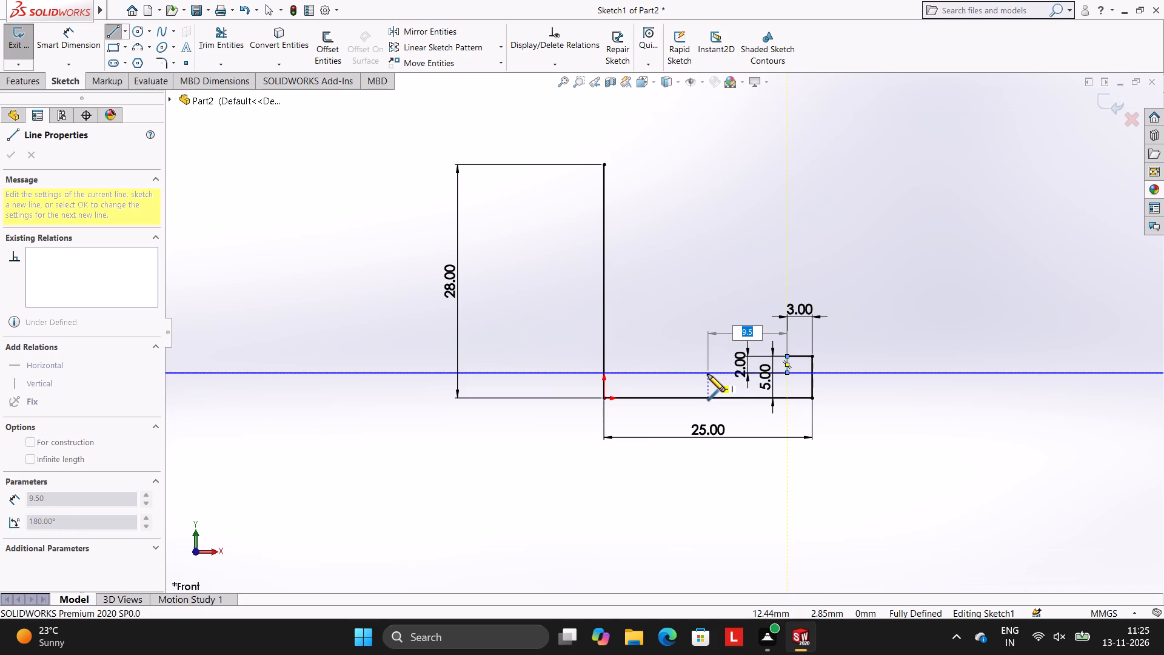
pyautogui.press('8')
pyautogui.press('Return')
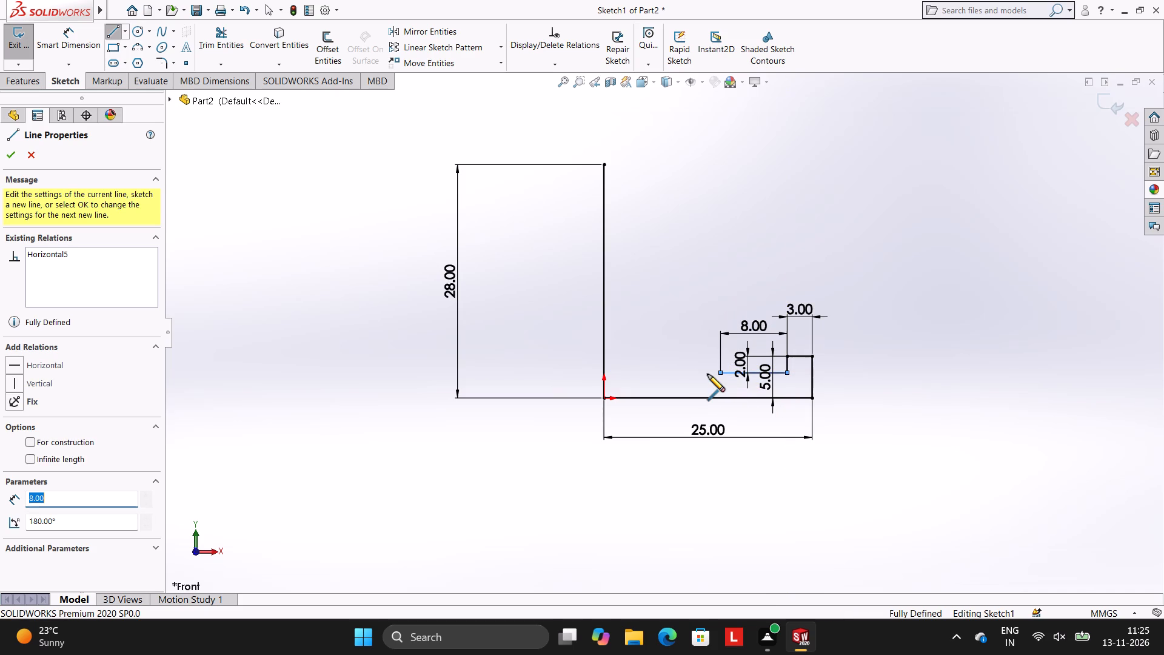
pyautogui.scroll(-2, 714, 377)
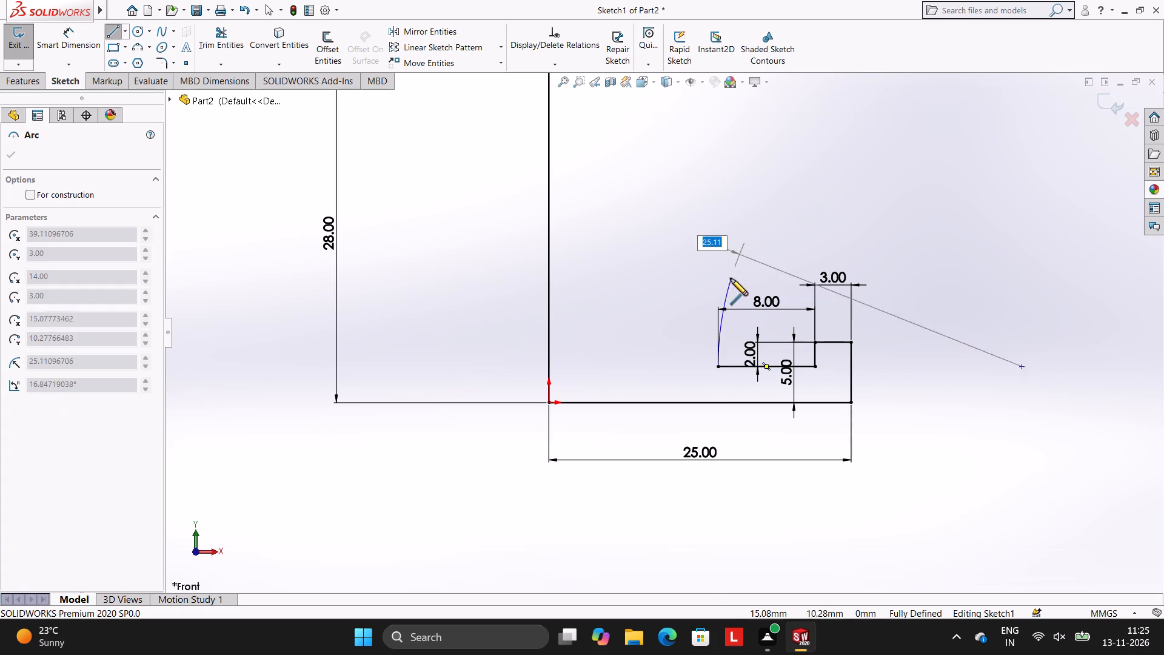
pyautogui.press('Escape')
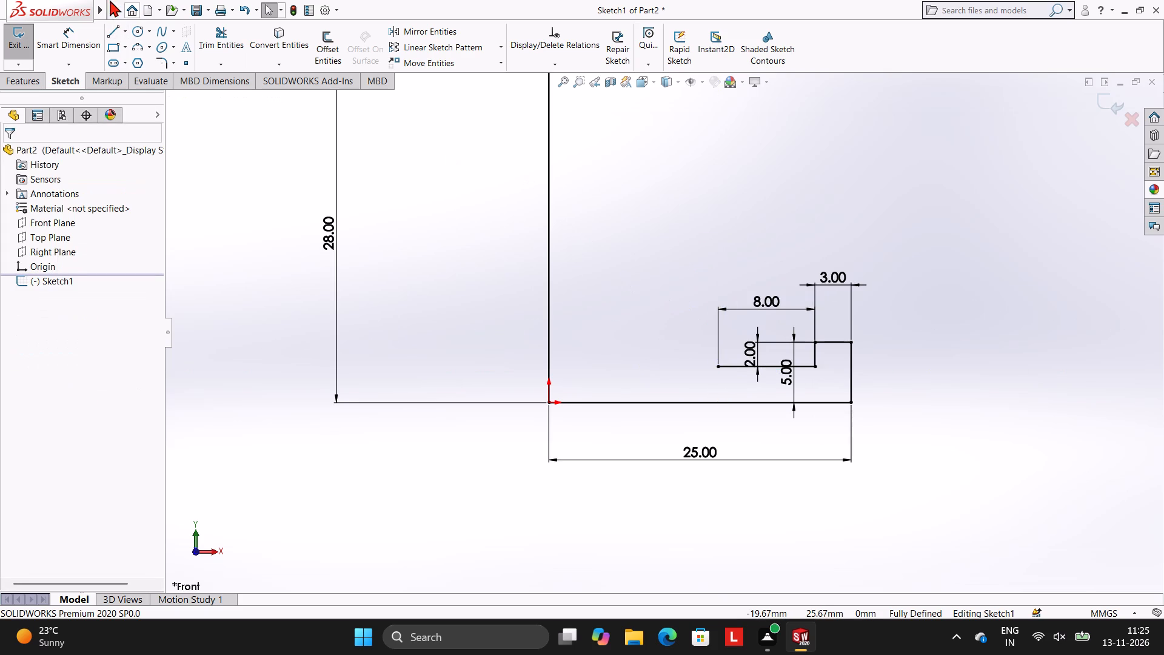
pyautogui.click(112, 23)
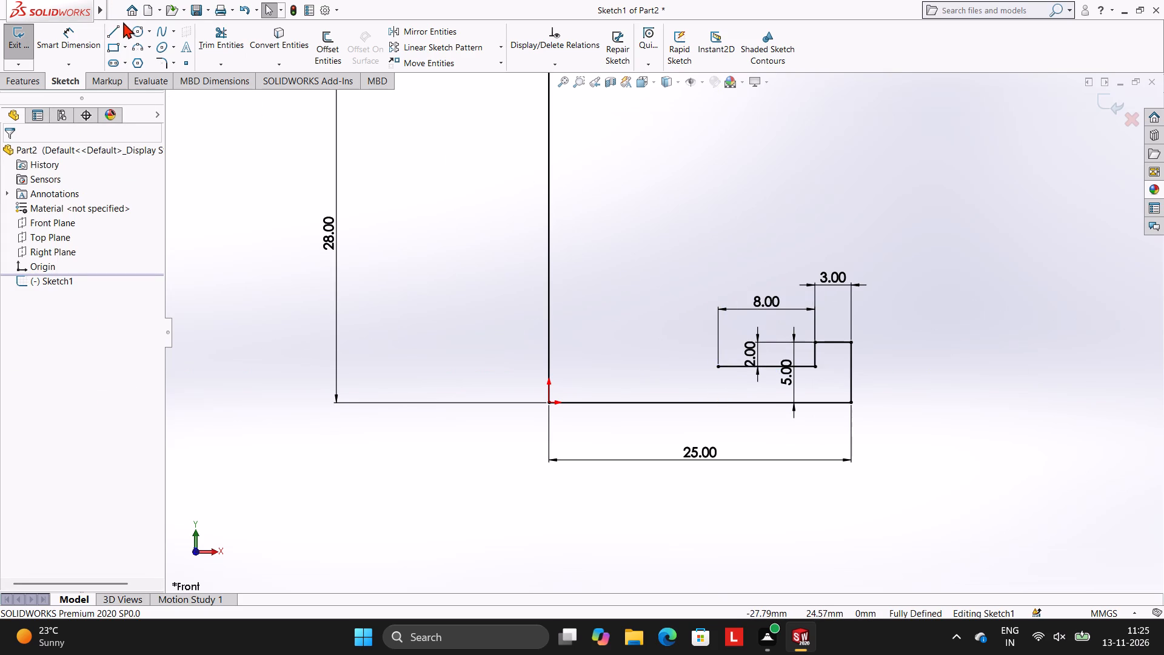
pyautogui.click(109, 27)
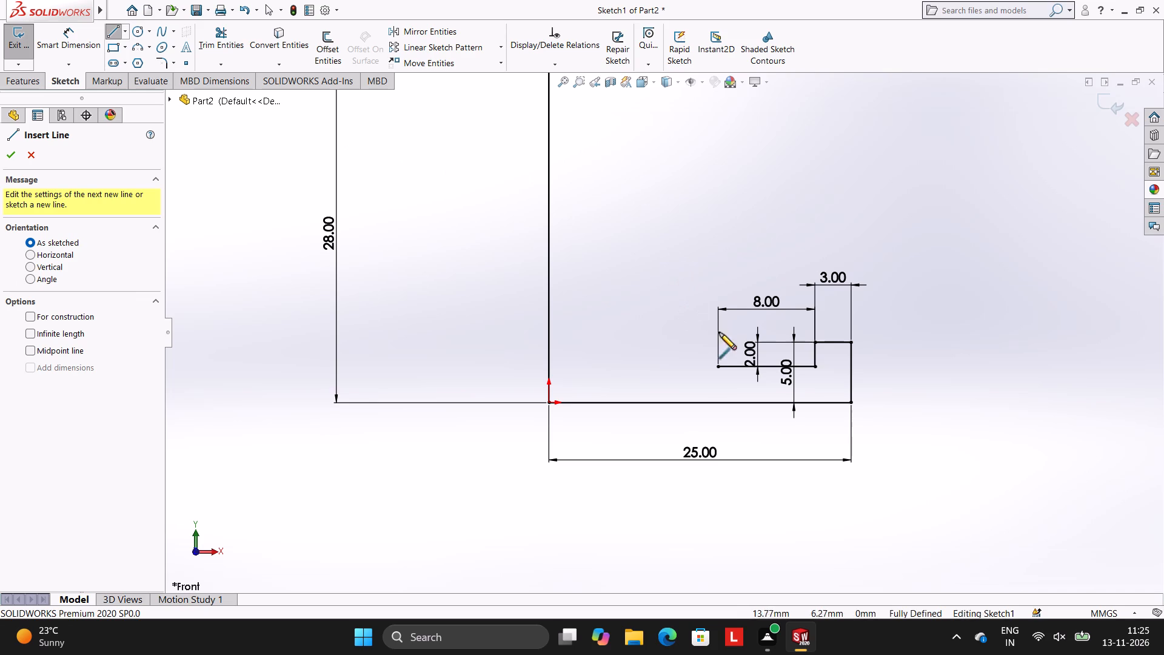
pyautogui.click(718, 366)
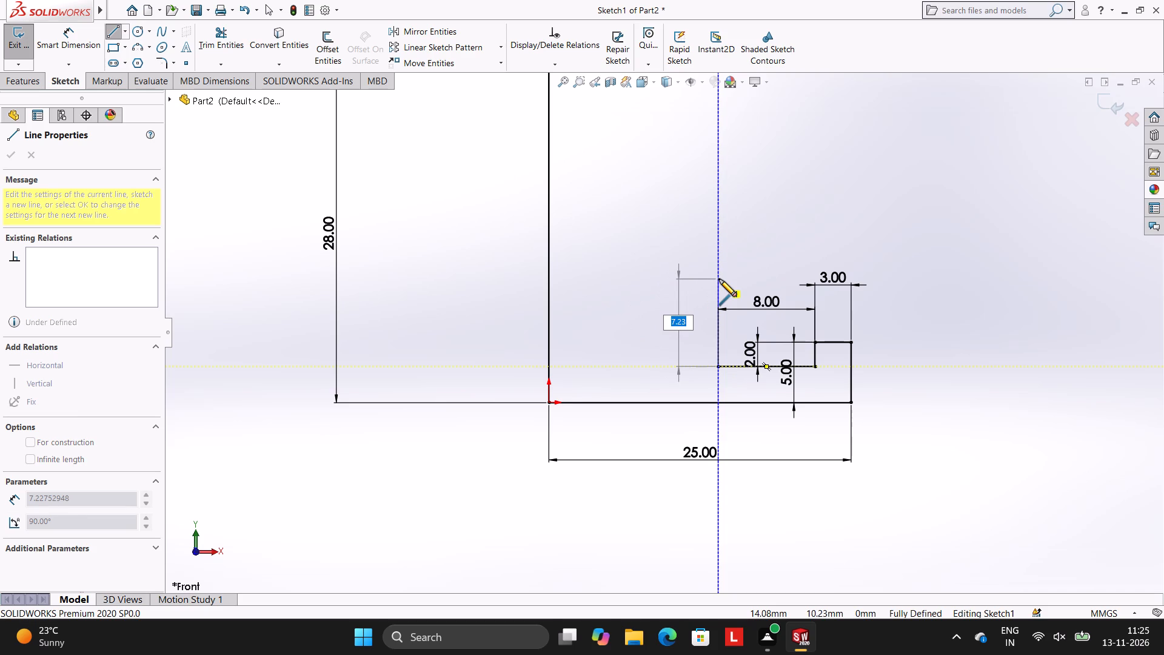
pyautogui.press('2')
pyautogui.press('Return')
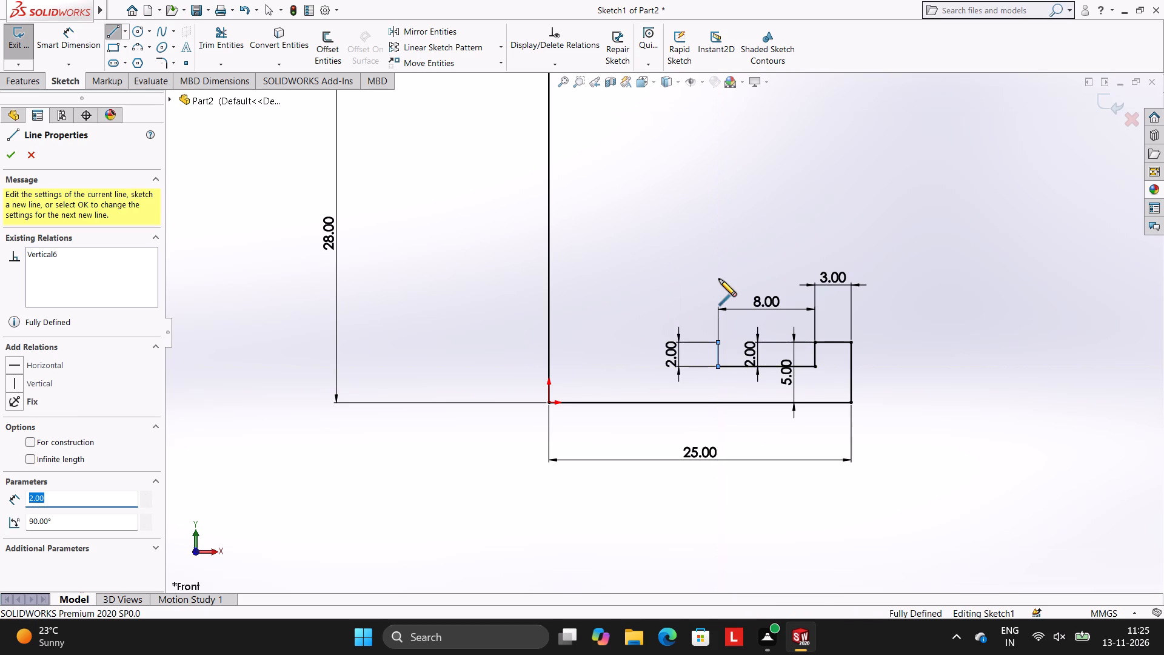
pyautogui.press('Escape')
# Close the stepped profile from the 28 mm line's midpoint: 5 mm right, down to the recess-top level, and across to the recess's inner top corner.
pyautogui.scroll(2, 719, 249)
pyautogui.scroll(-3, 719, 249)
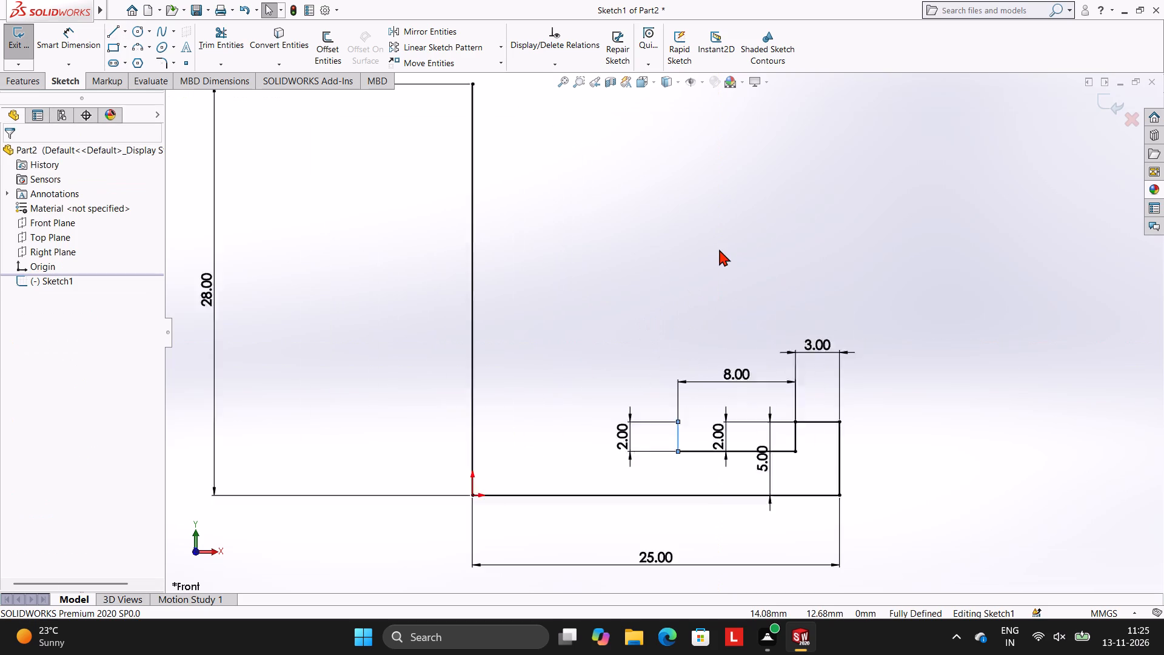
pyautogui.scroll(-1, 719, 249)
pyautogui.click(122, 29)
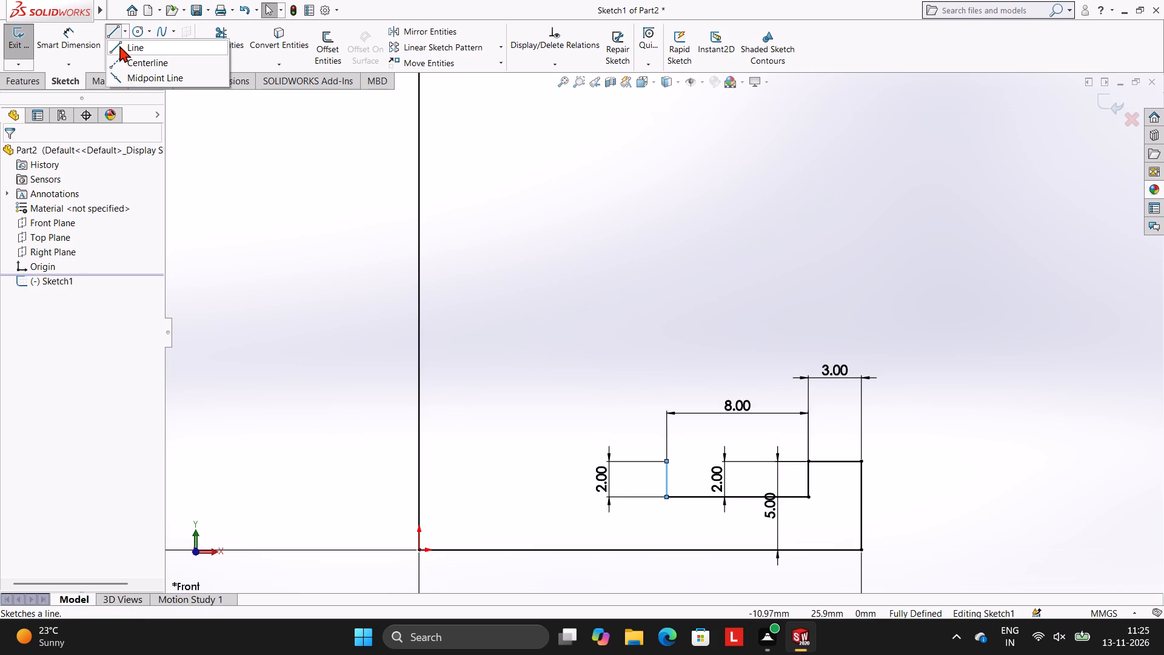
pyautogui.click(119, 45)
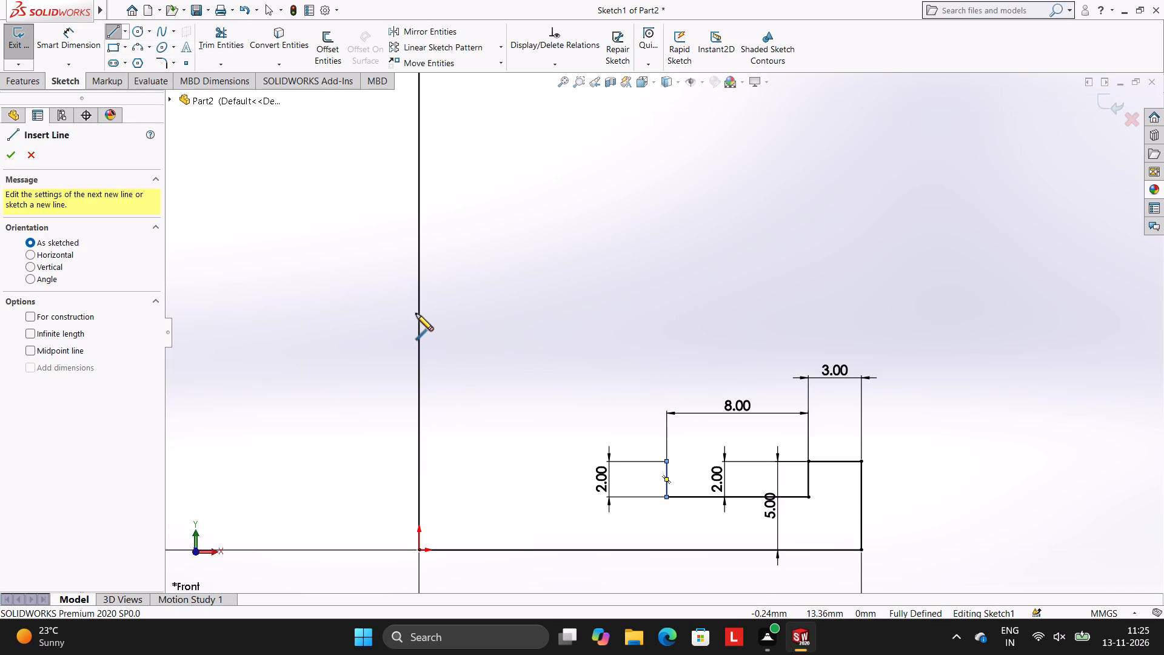
pyautogui.click(420, 300)
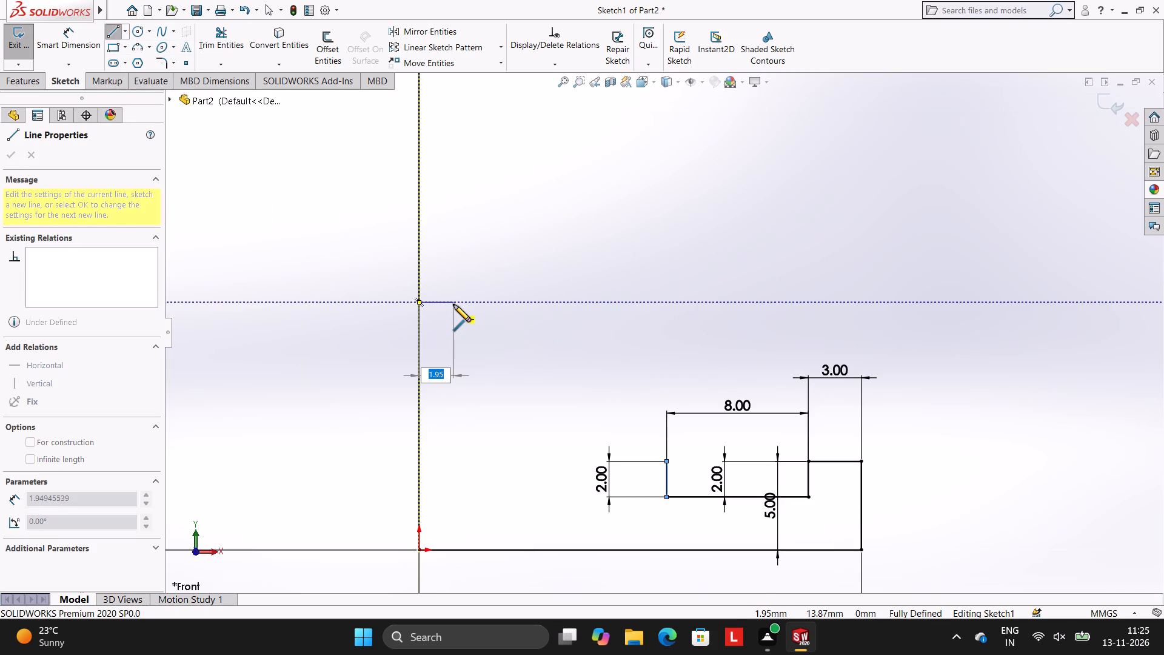
pyautogui.press('5')
pyautogui.press('Return')
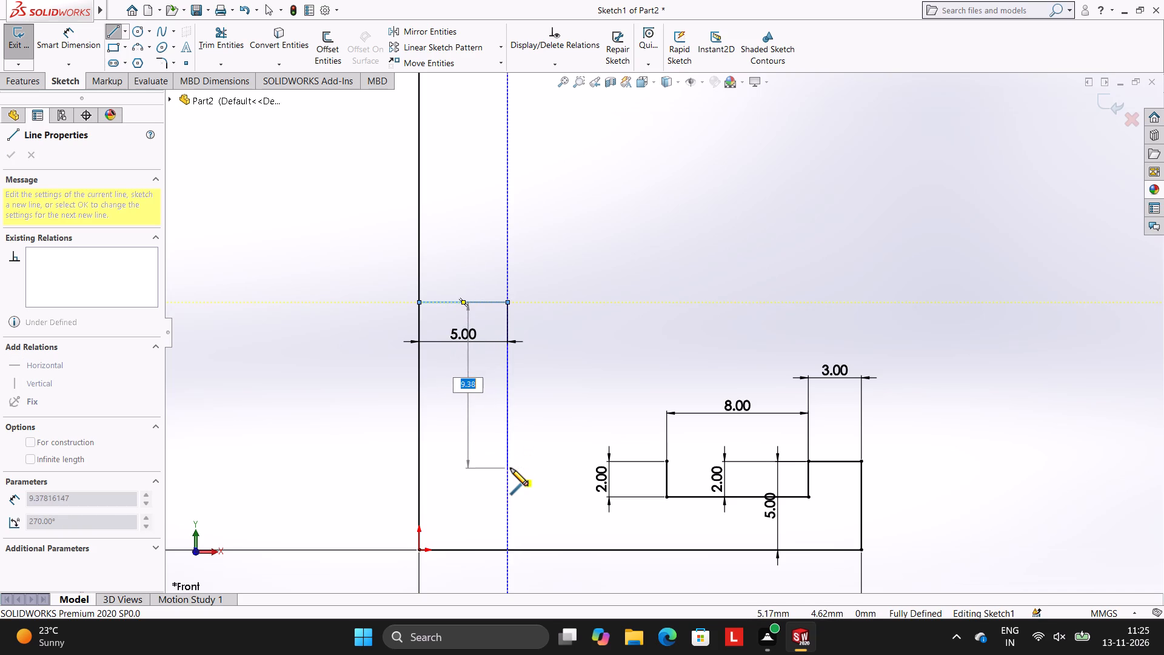
pyautogui.click(510, 463)
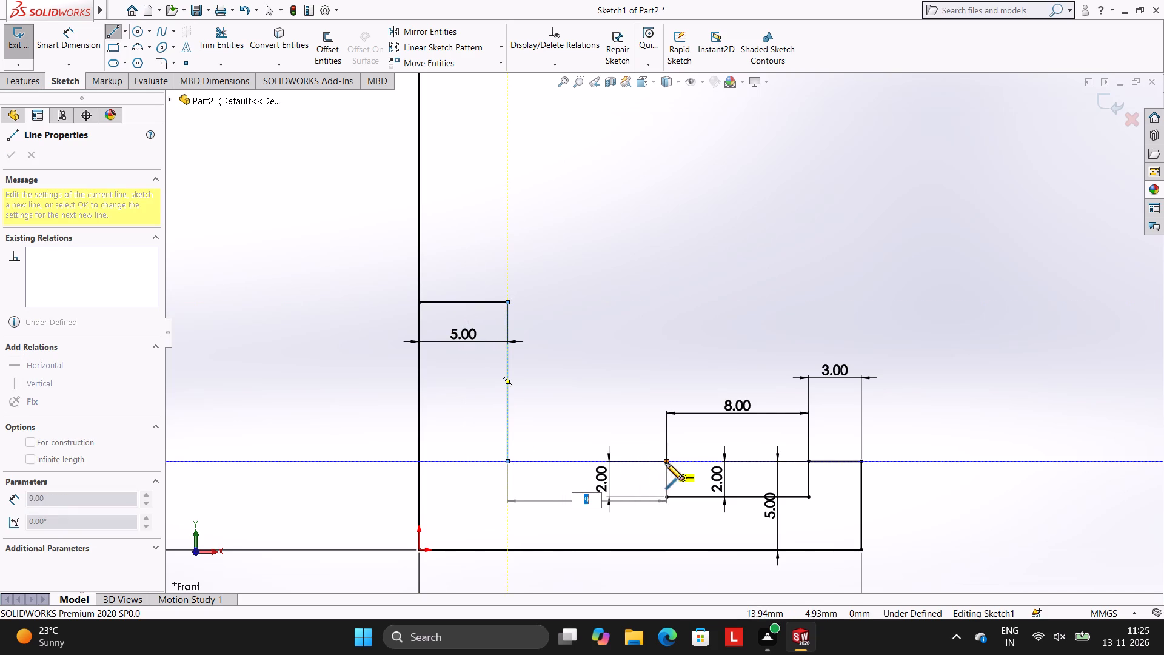
pyautogui.click(666, 463)
pyautogui.press('Escape')
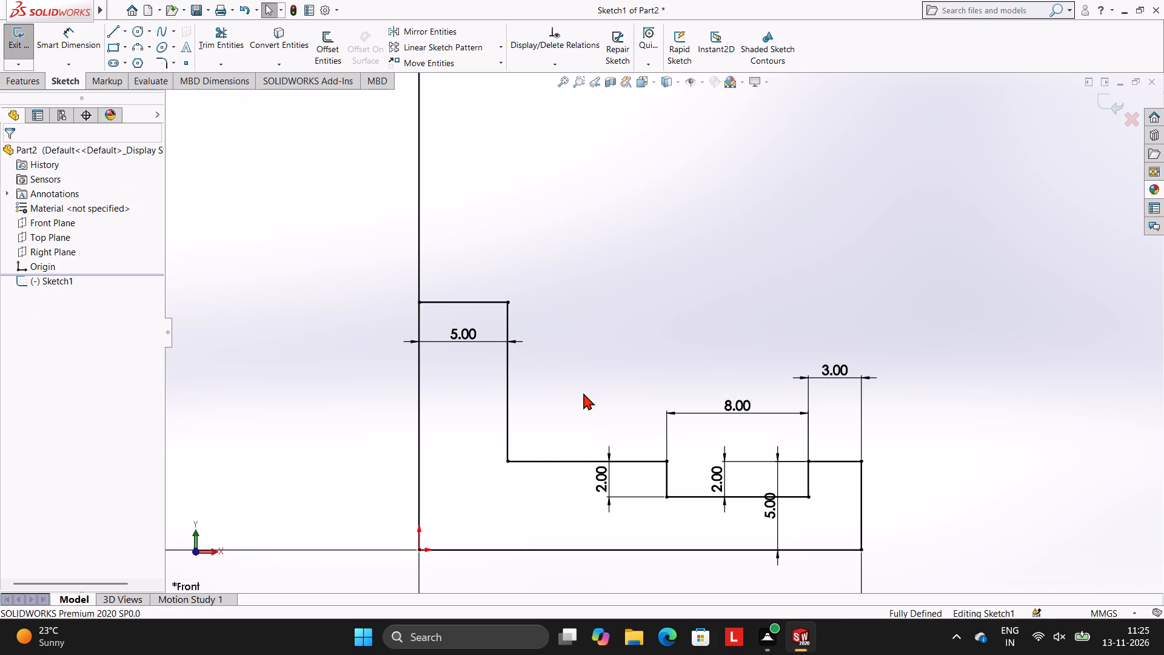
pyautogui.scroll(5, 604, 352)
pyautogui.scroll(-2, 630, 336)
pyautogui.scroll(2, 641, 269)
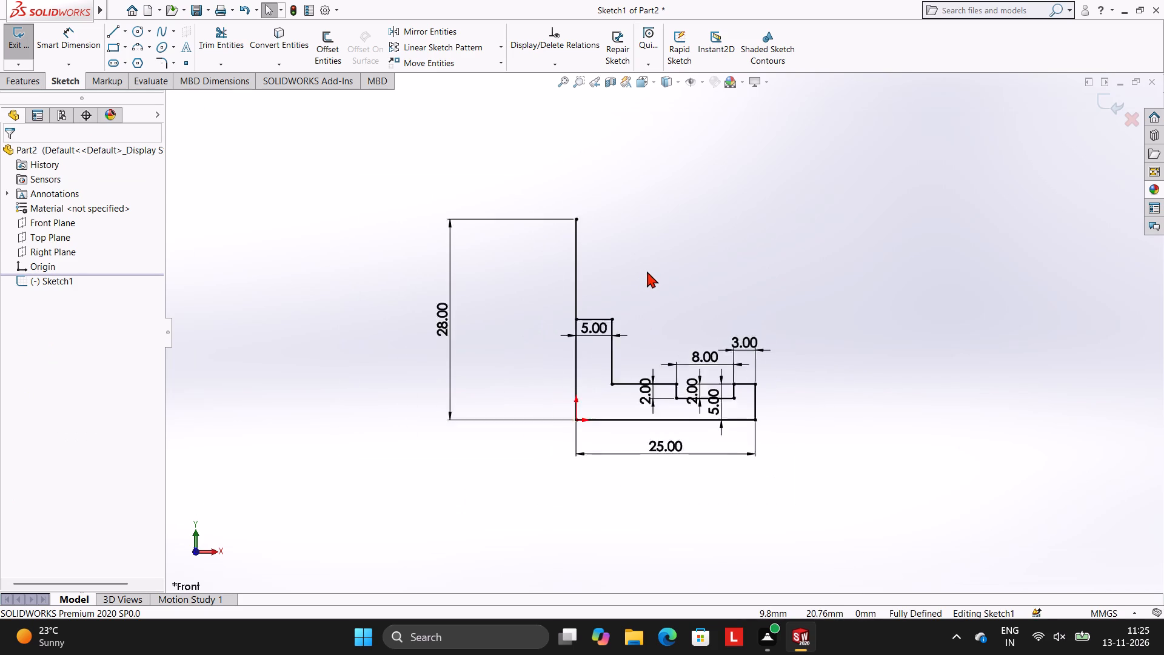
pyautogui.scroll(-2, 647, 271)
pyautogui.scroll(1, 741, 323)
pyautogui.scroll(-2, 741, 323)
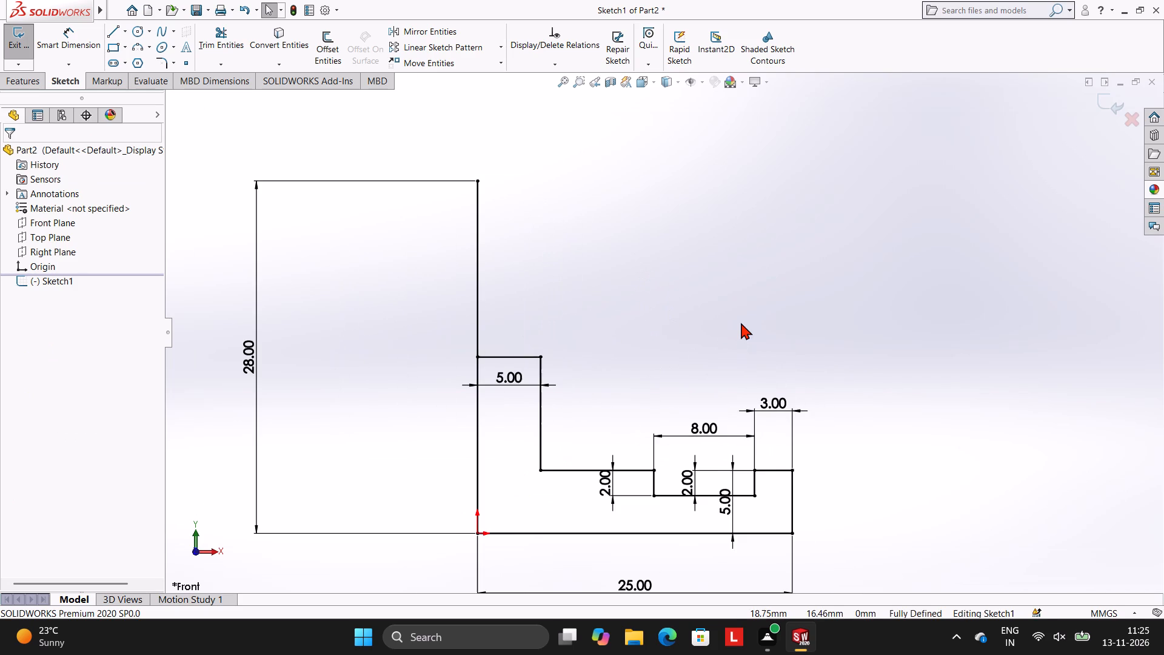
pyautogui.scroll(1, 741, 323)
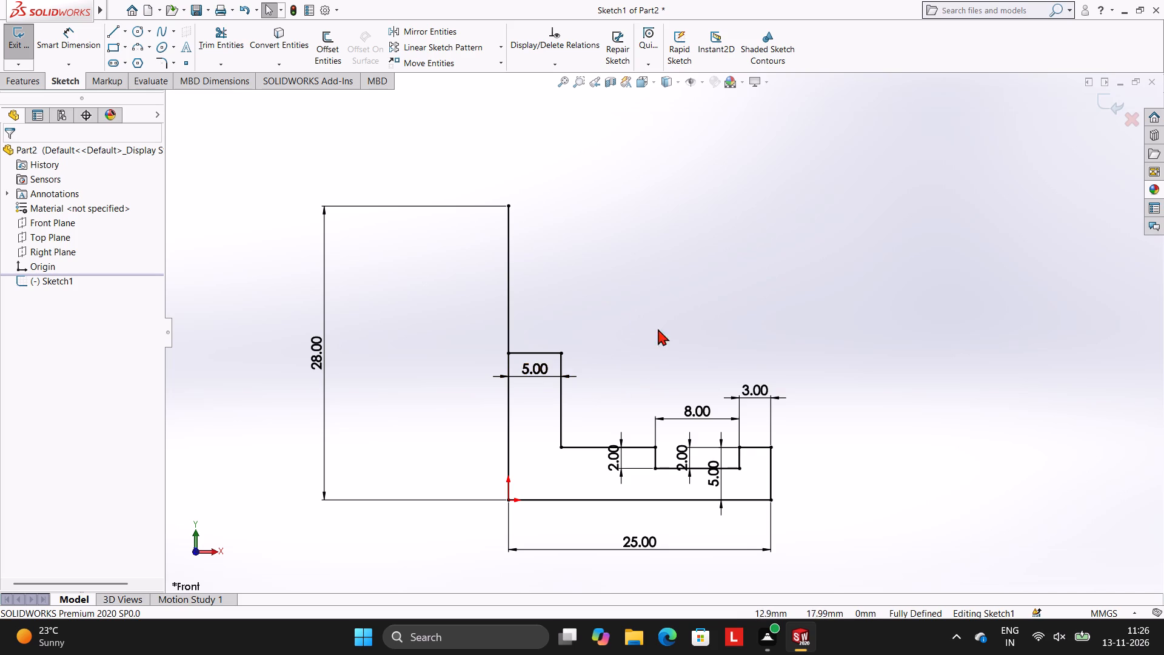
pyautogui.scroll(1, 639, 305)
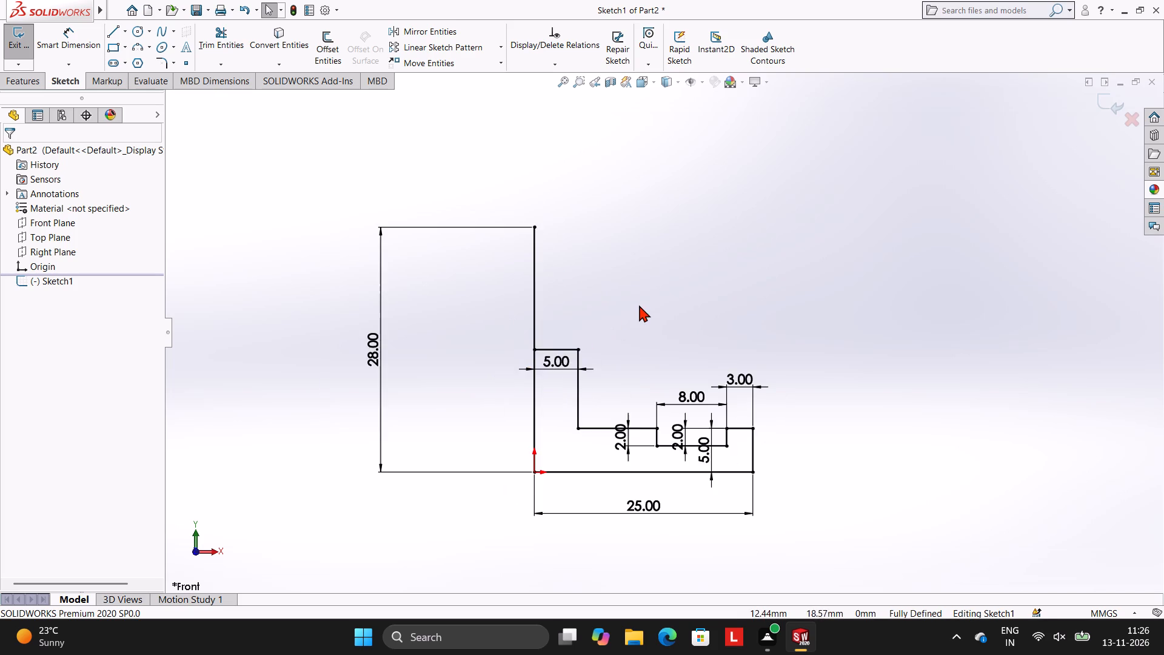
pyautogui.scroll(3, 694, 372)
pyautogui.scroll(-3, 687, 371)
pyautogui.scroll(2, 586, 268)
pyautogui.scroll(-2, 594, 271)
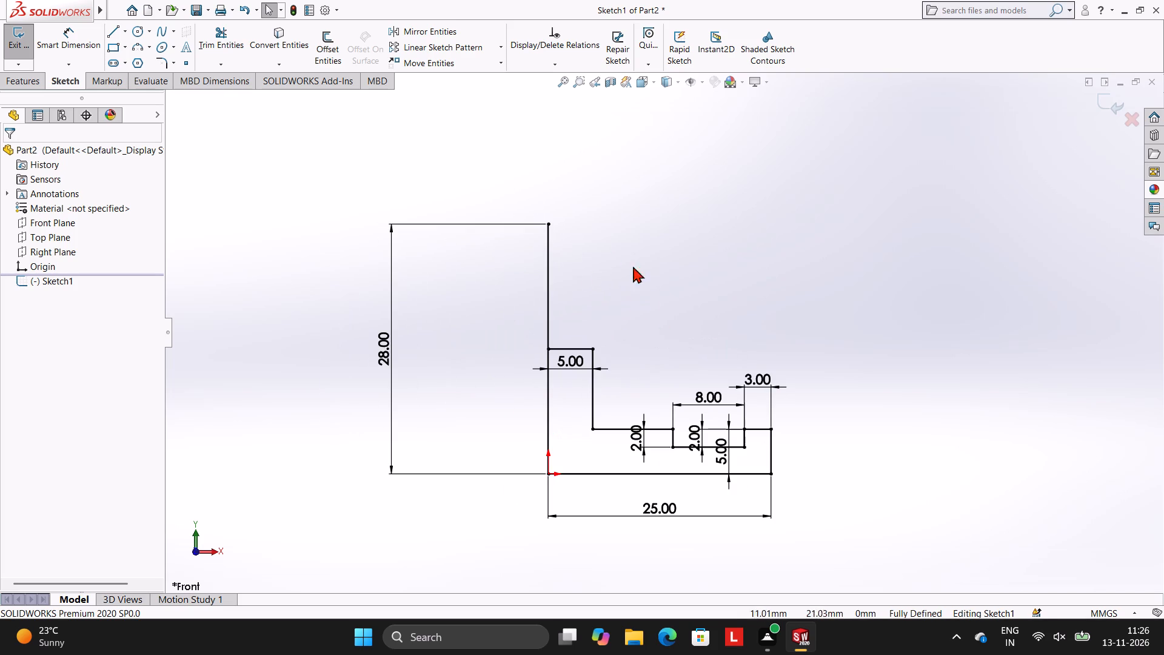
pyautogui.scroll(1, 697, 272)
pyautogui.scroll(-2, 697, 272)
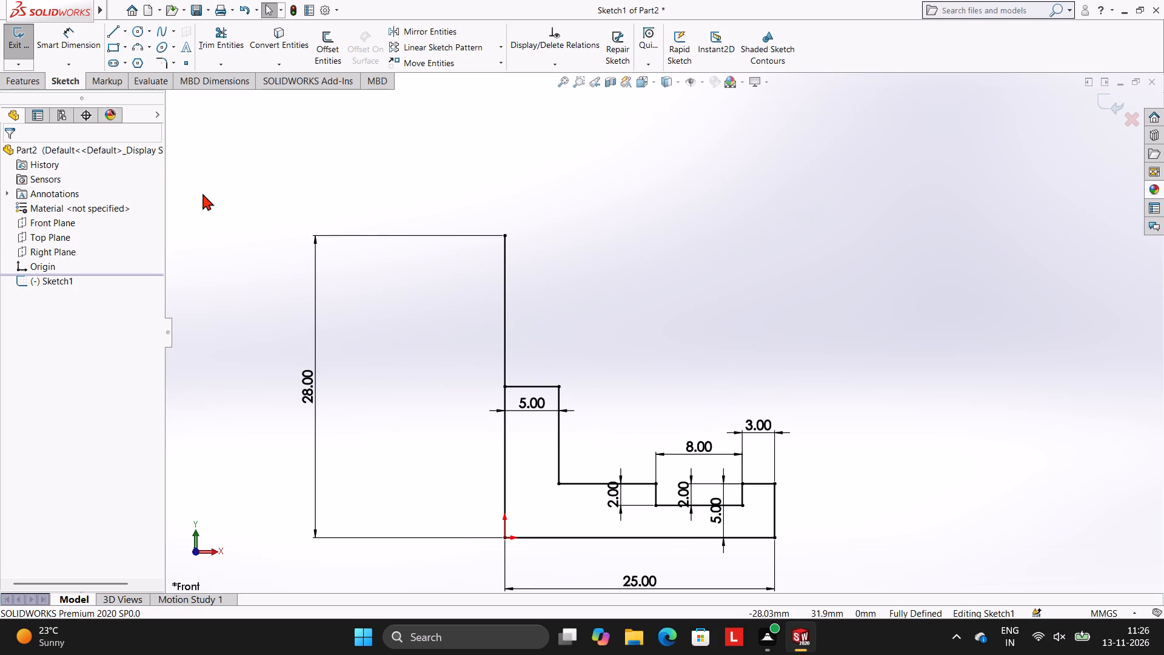
# Add a 2 mm sketch fillet at the inner corner where the 5 mm wide step's vertical side meets the horizontal ledge.
pyautogui.click(113, 29)
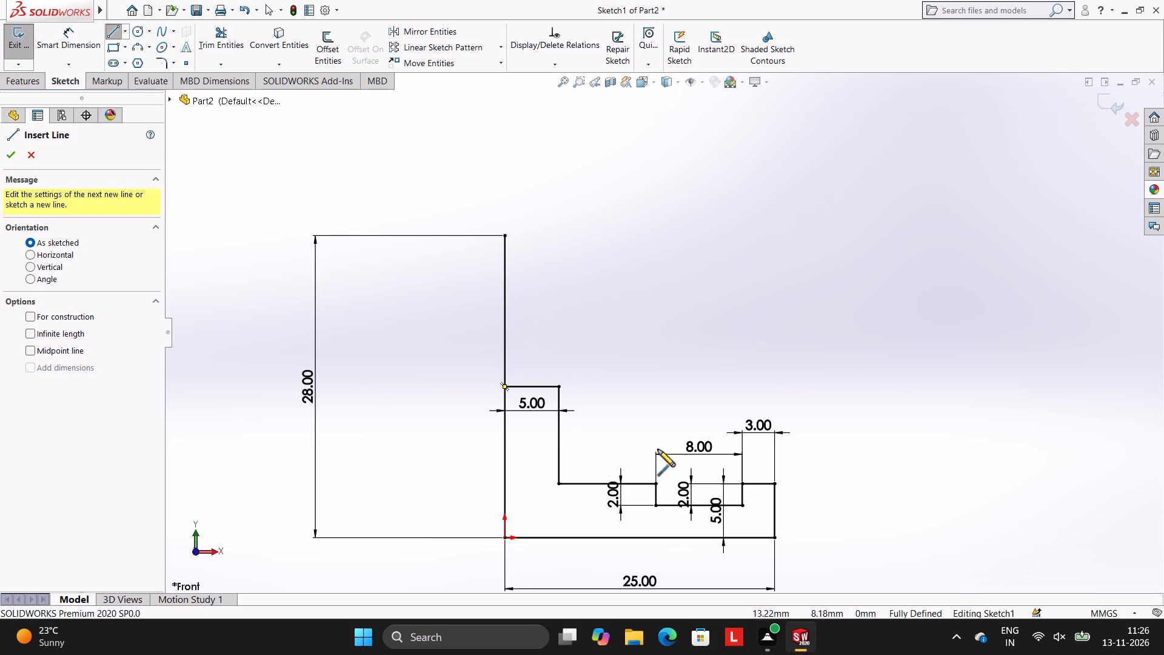
pyautogui.click(156, 62)
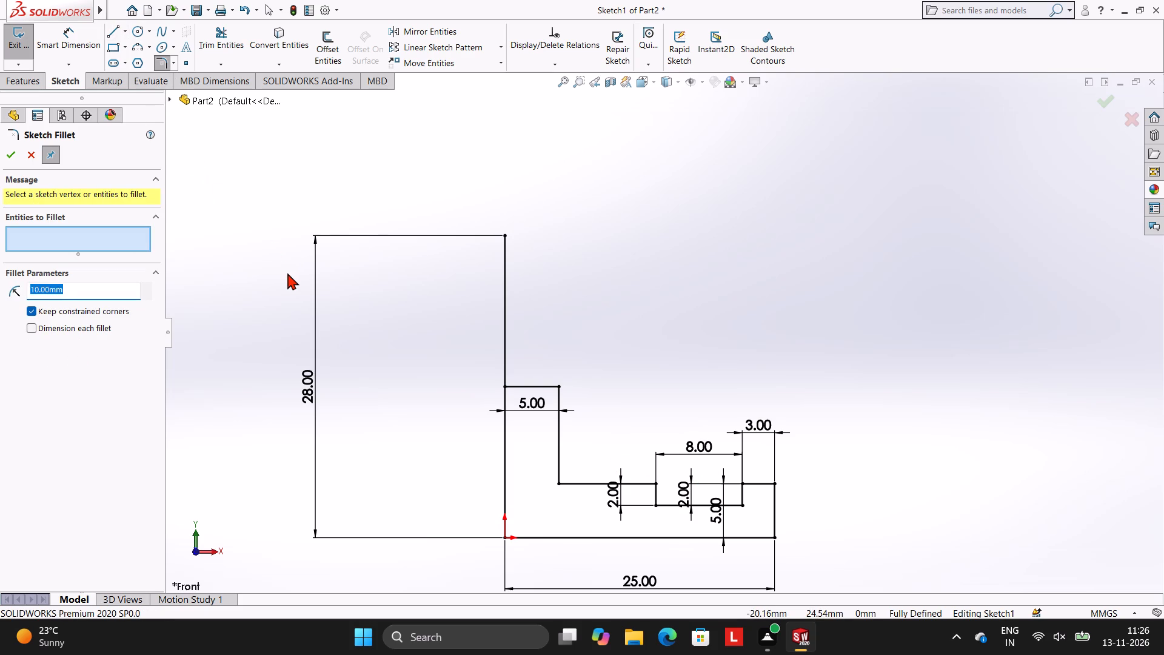
pyautogui.press('2')
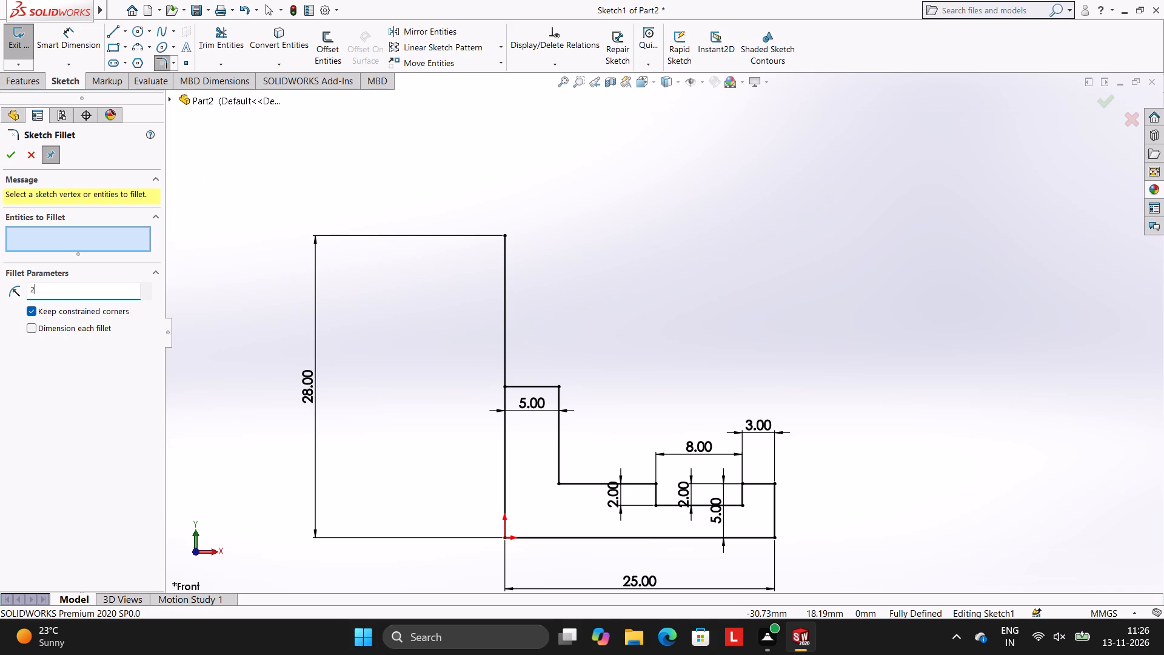
pyautogui.press('Return')
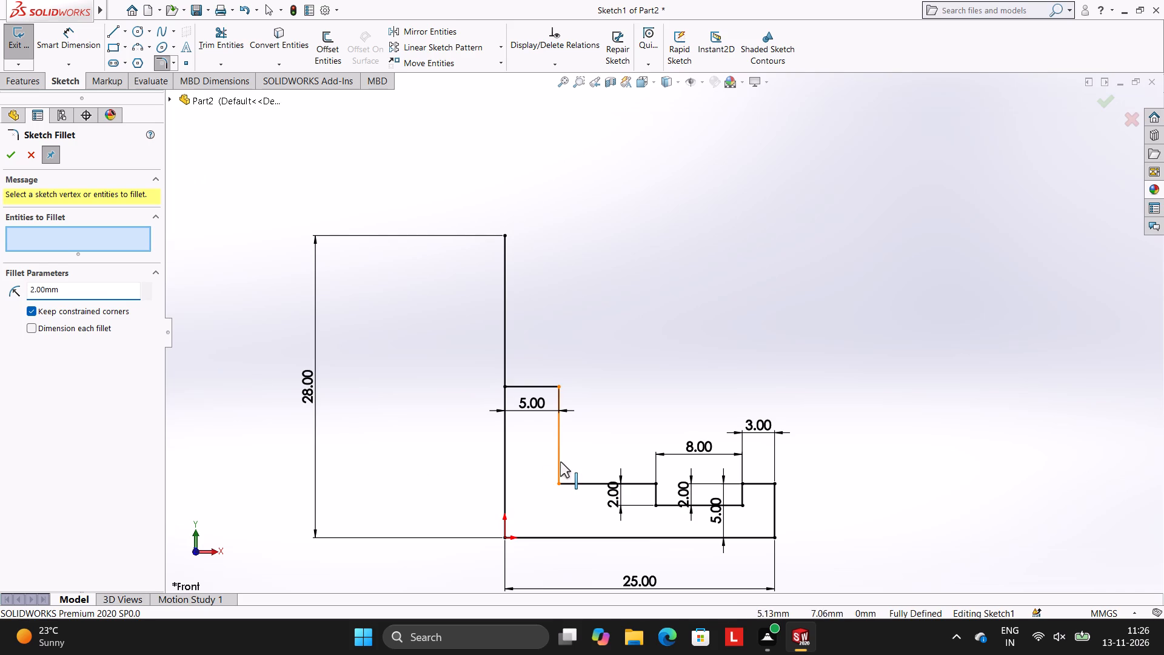
pyautogui.click(560, 462)
pyautogui.click(575, 482)
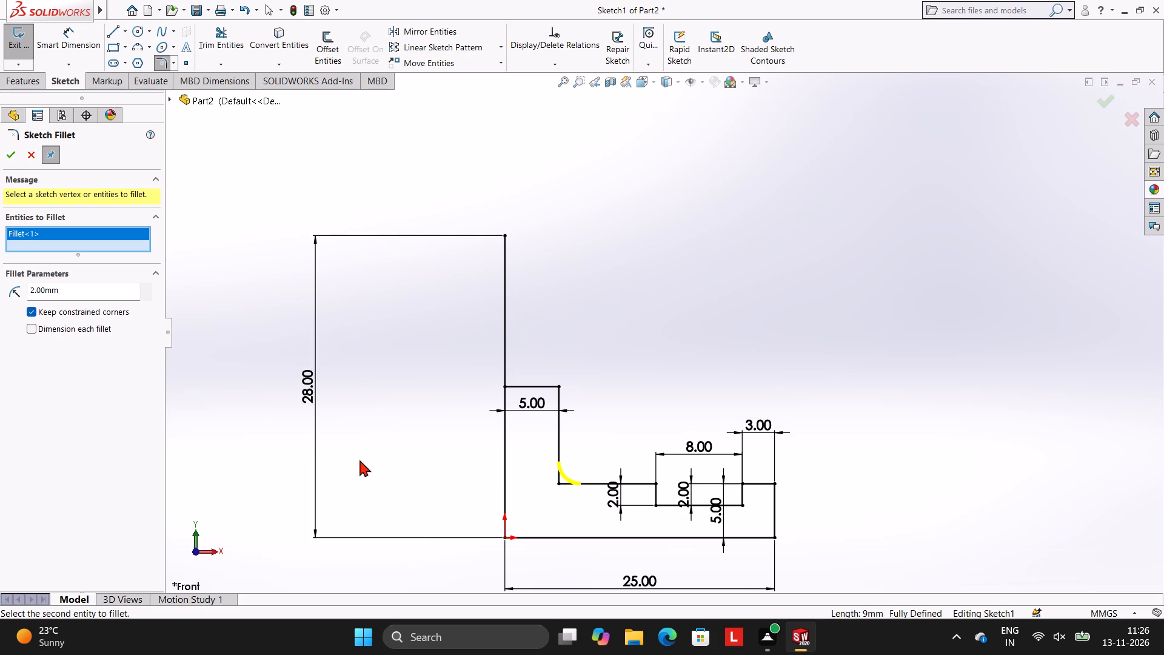
pyautogui.click(7, 155)
pyautogui.click(523, 217)
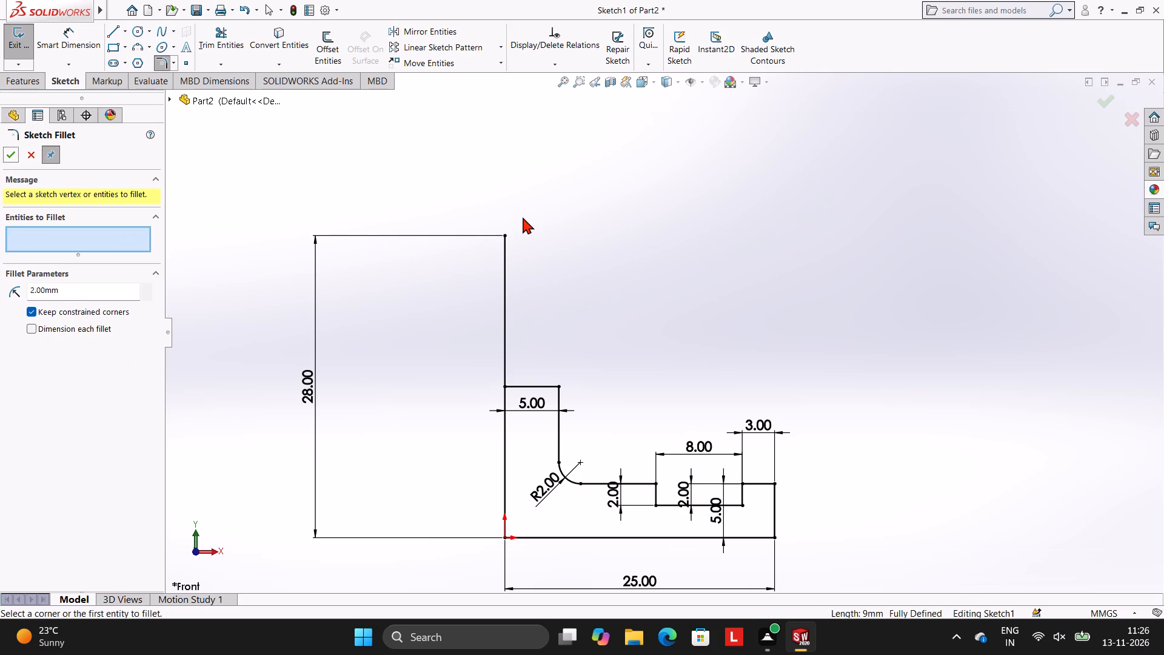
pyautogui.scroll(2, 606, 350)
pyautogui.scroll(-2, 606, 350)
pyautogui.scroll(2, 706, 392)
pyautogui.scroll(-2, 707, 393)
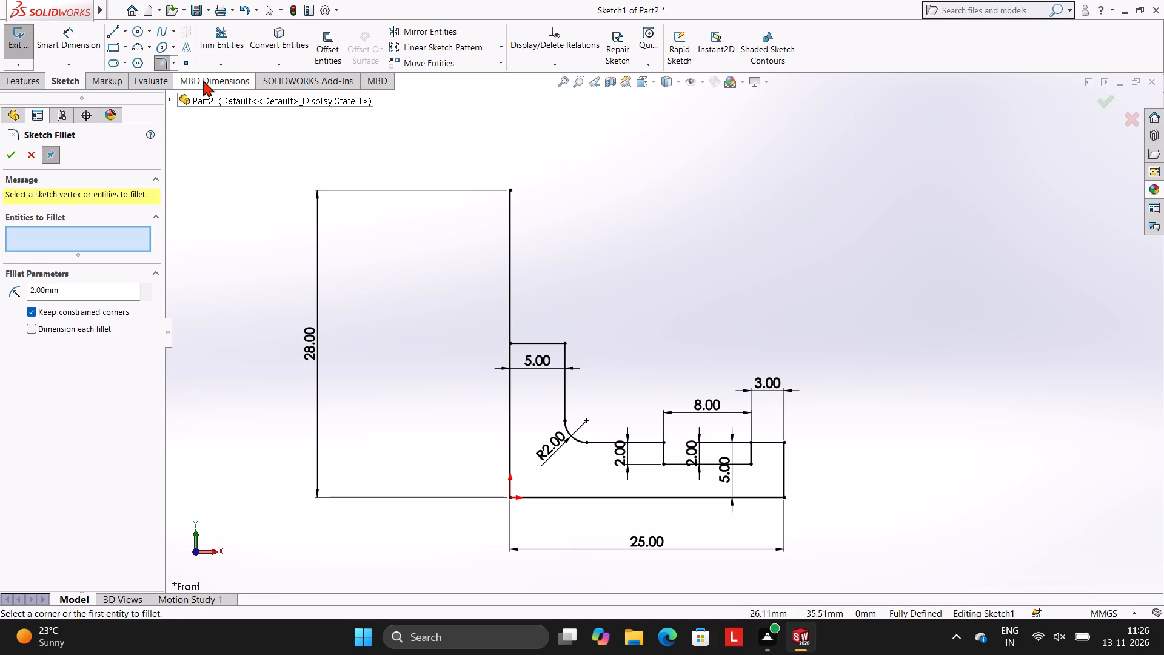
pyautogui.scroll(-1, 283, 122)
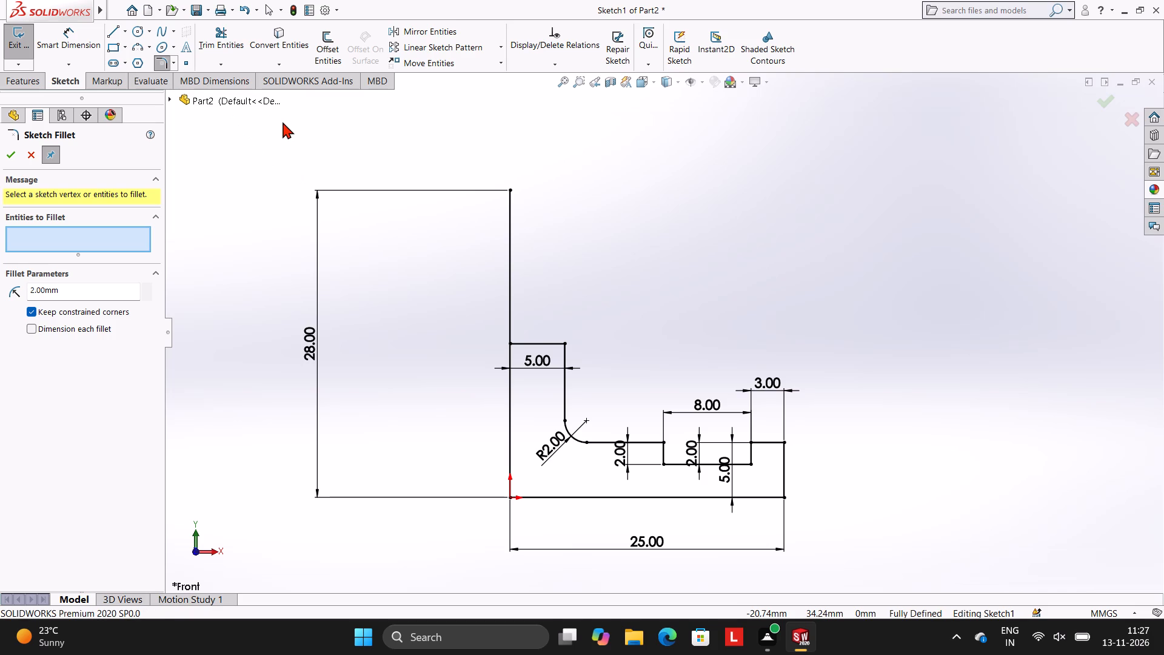
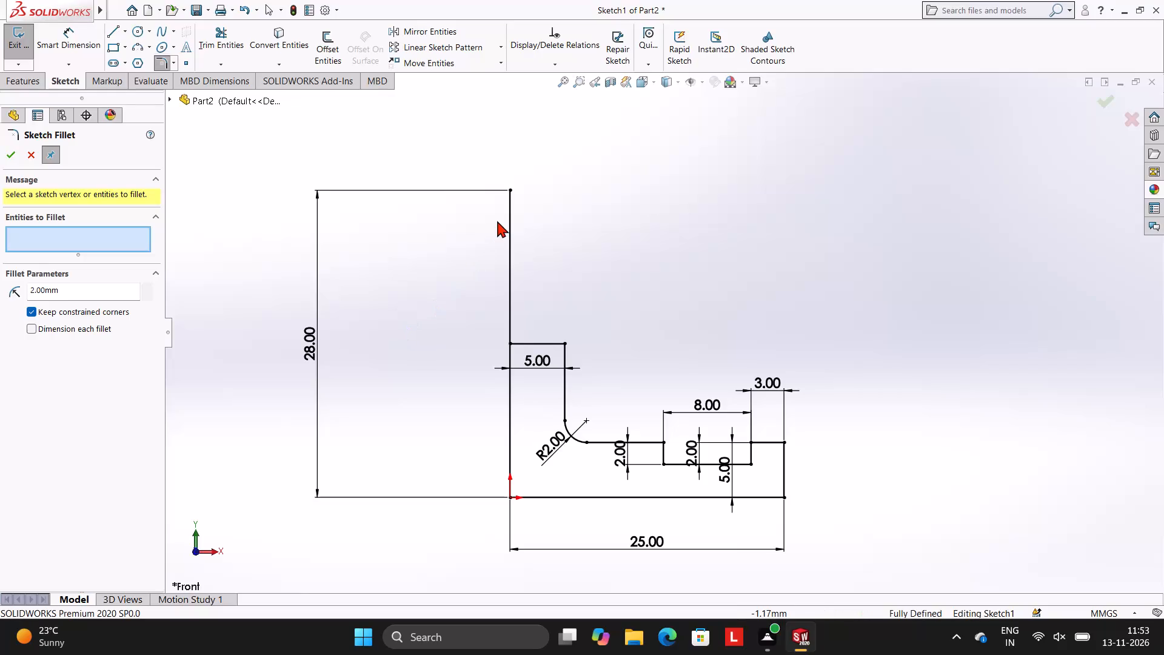
# Sketch a line about 19 mm long from the top end of the 28 mm vertical, slanting up and to the right at 45°.
pyautogui.click(113, 35)
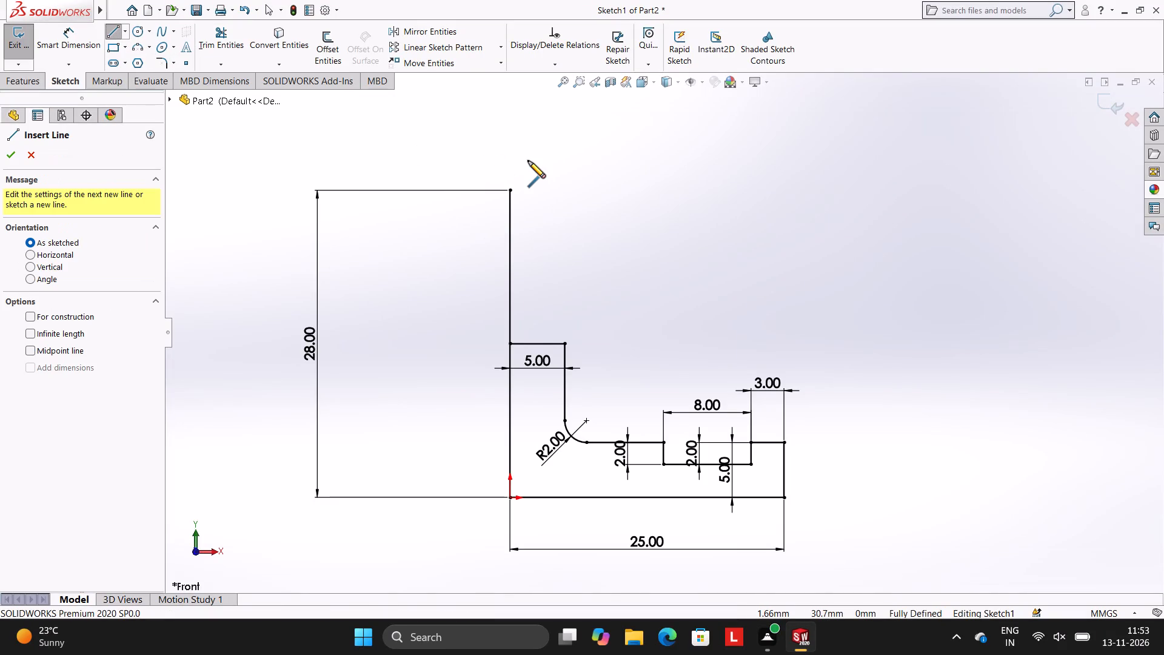
pyautogui.scroll(3, 659, 190)
pyautogui.scroll(-2, 661, 190)
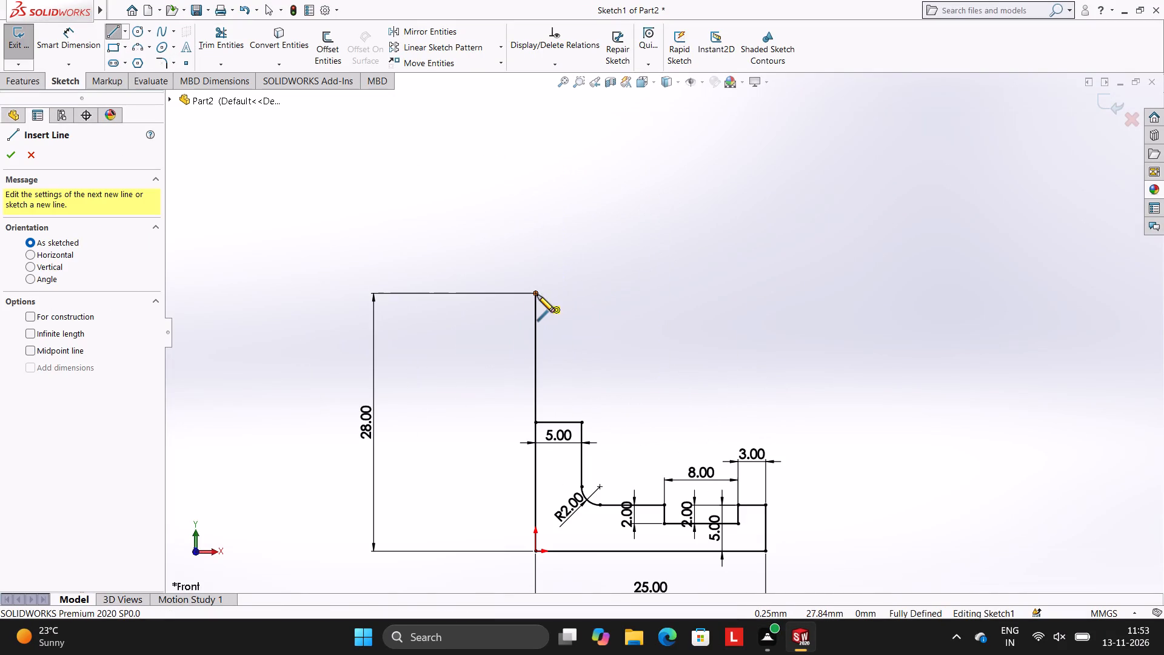
pyautogui.click(537, 295)
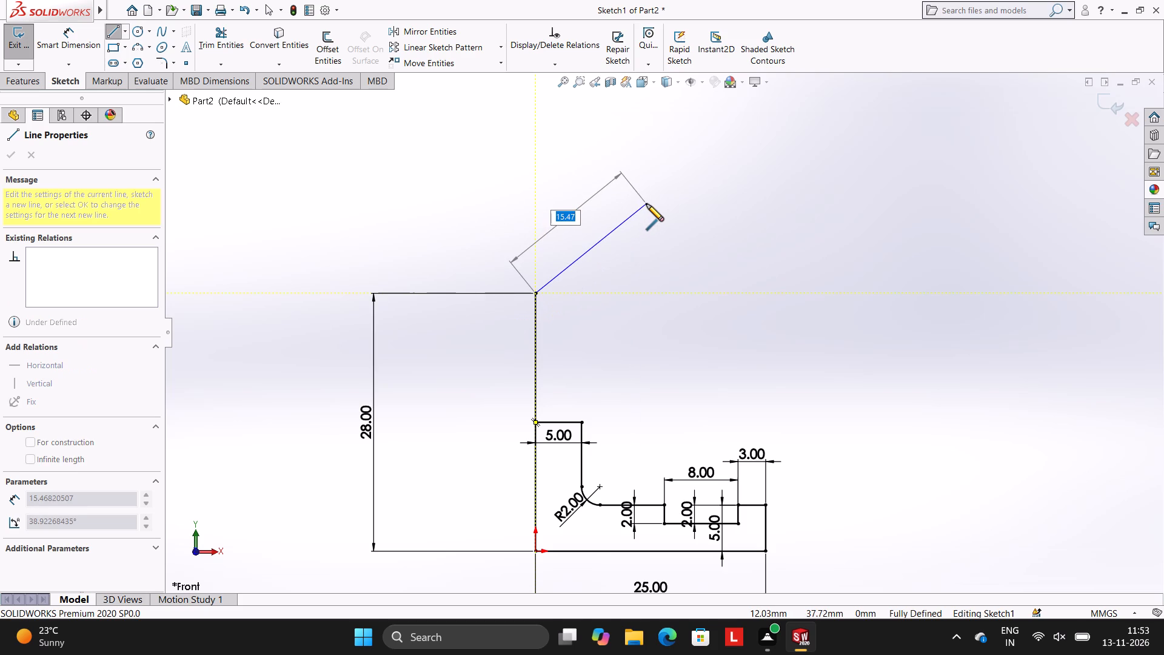
pyautogui.click(661, 169)
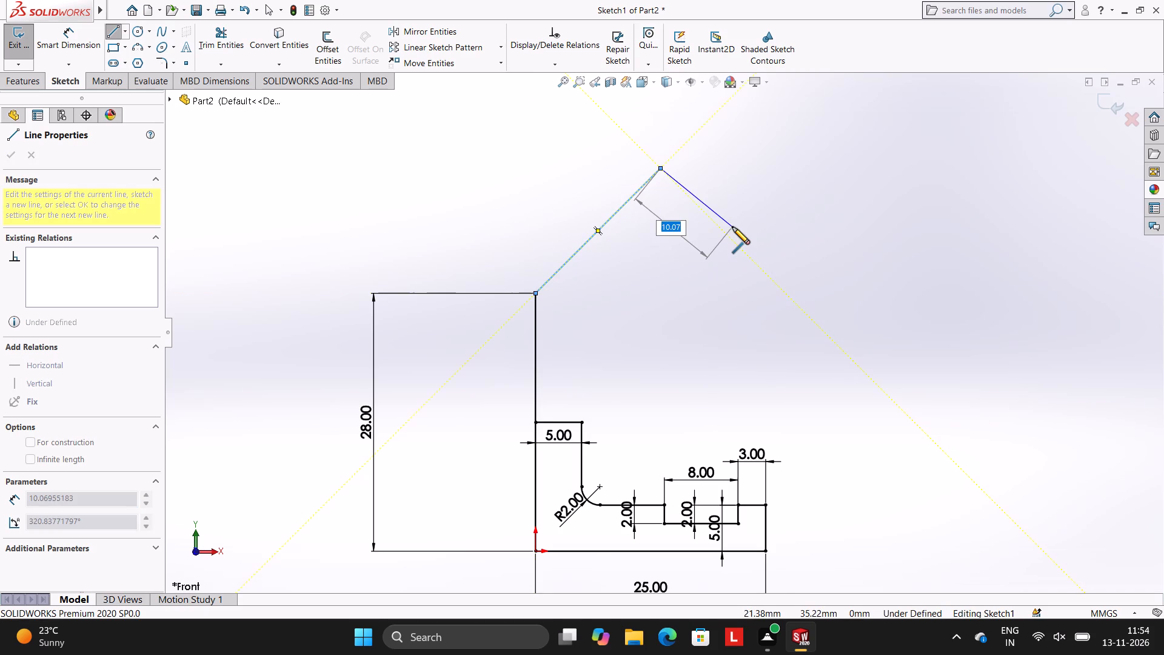
pyautogui.press('Escape')
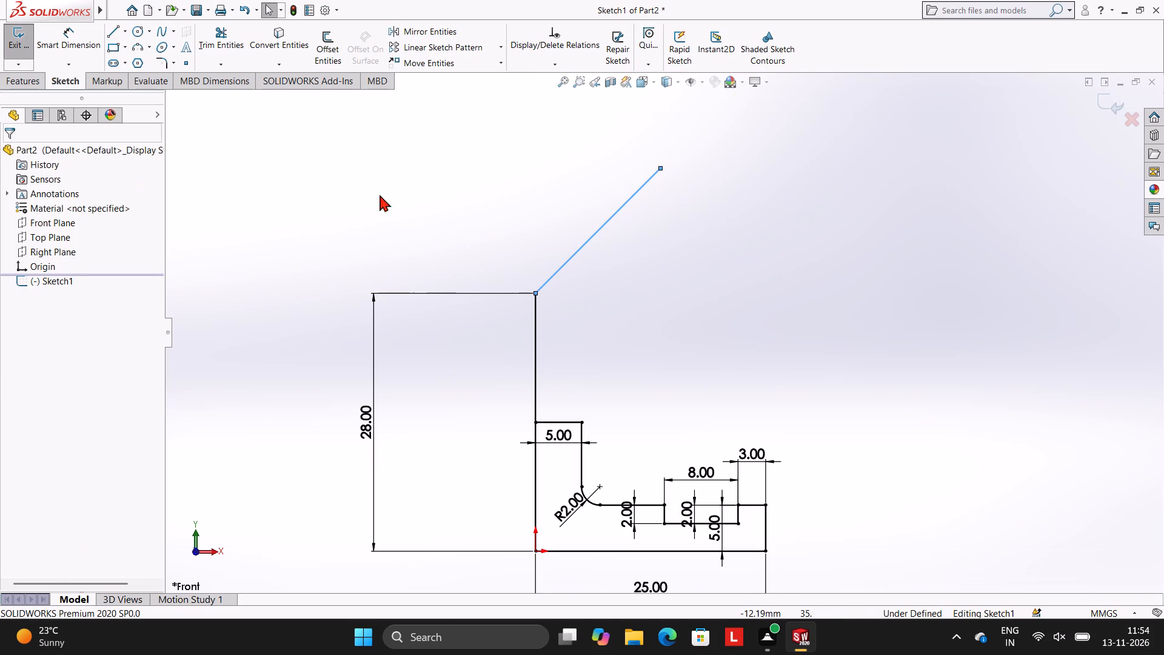
# Dimension the angle between the 28 mm vertical line and the slanted line as 45°.
pyautogui.click(73, 45)
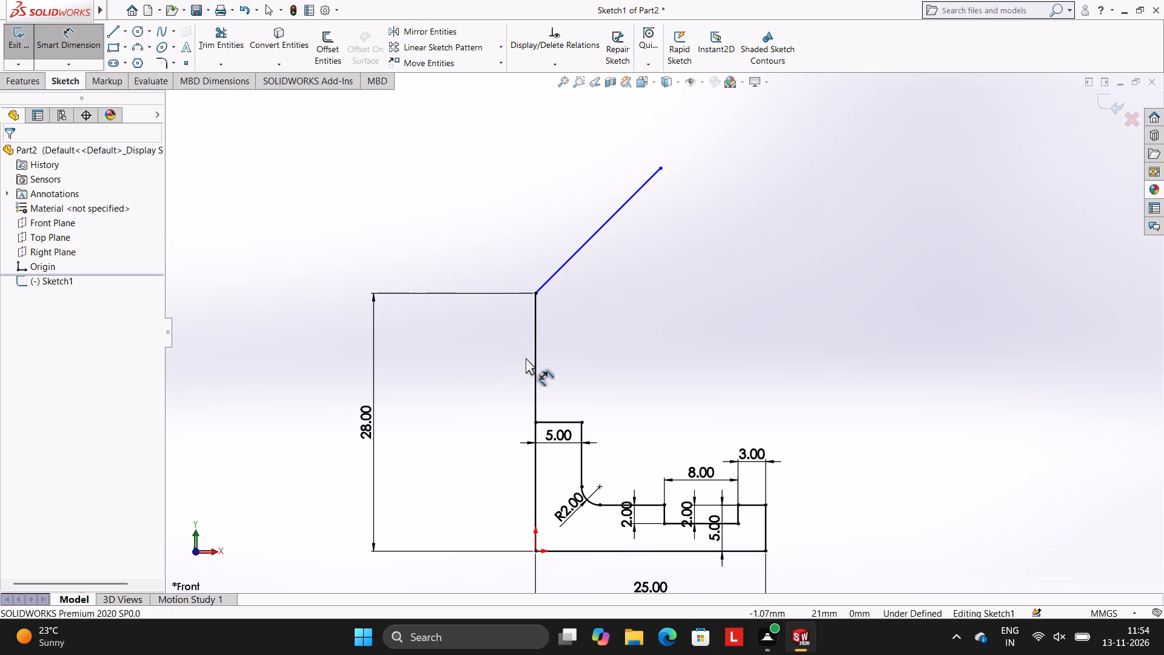
pyautogui.click(535, 363)
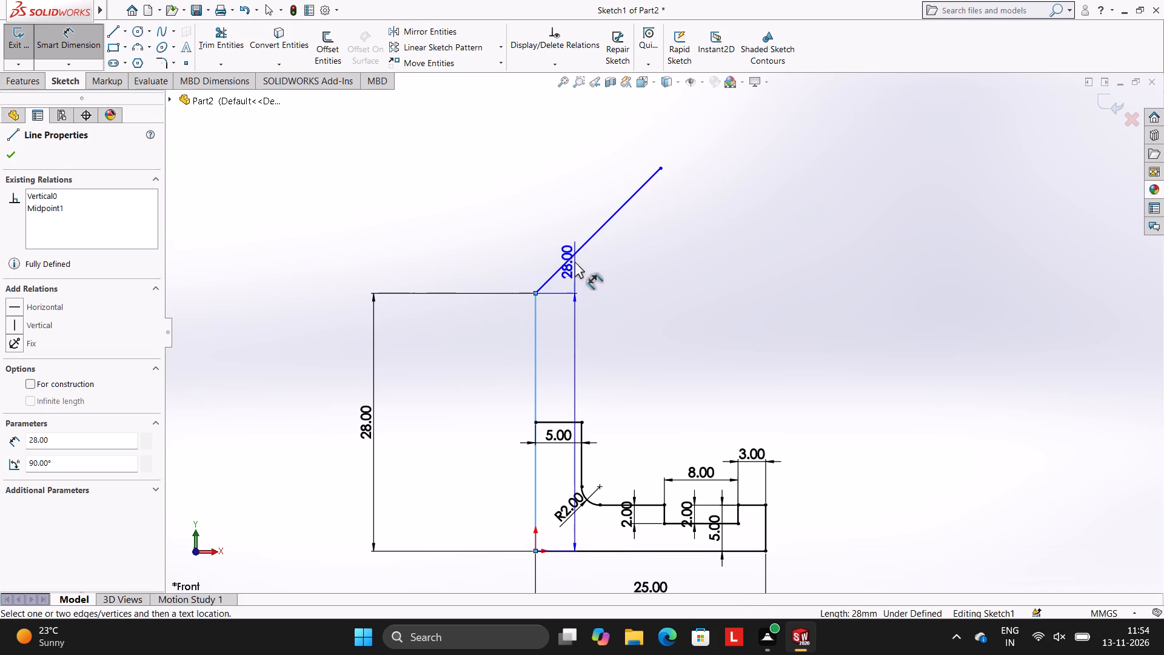
pyautogui.click(574, 257)
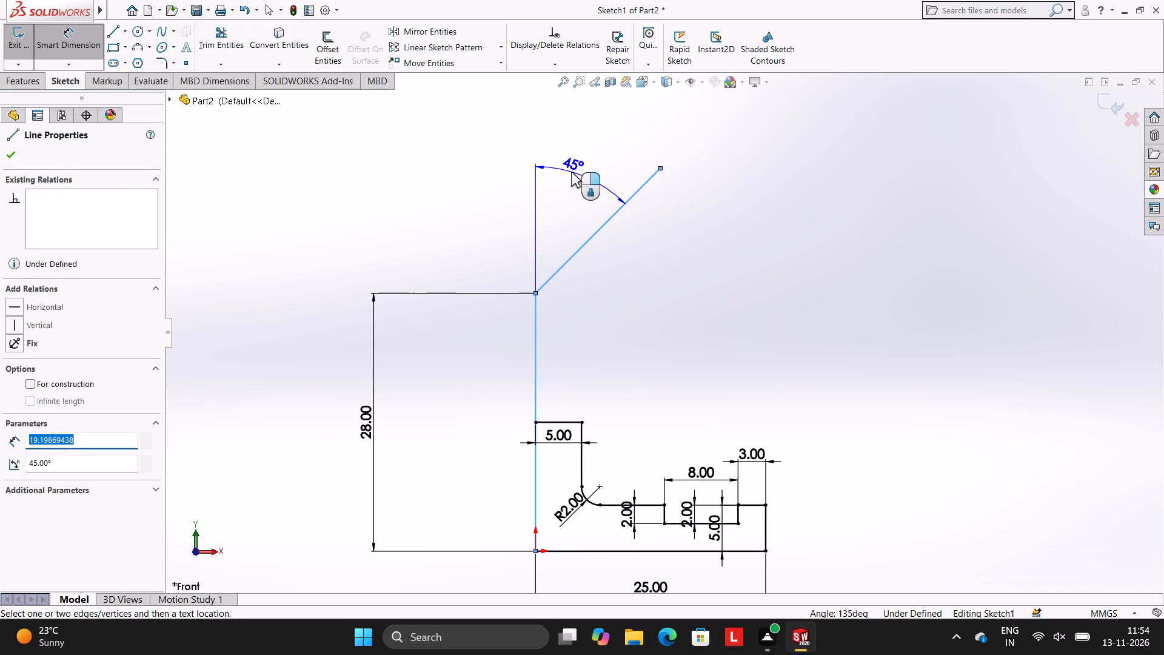
pyautogui.click(615, 126)
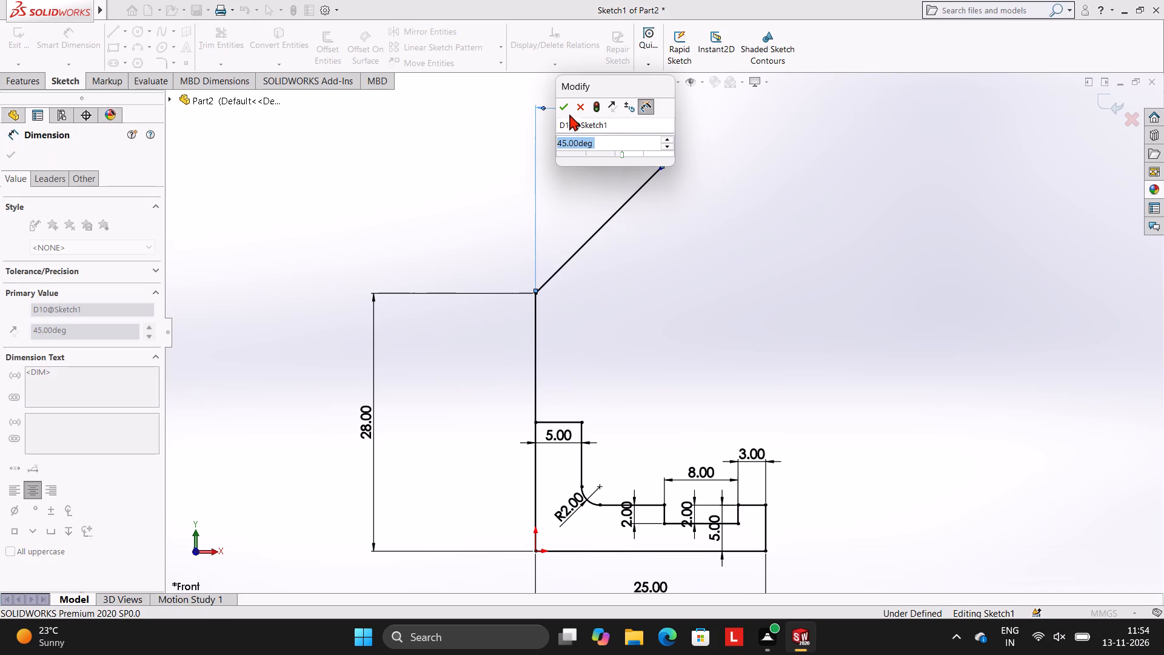
pyautogui.click(567, 107)
pyautogui.click(466, 113)
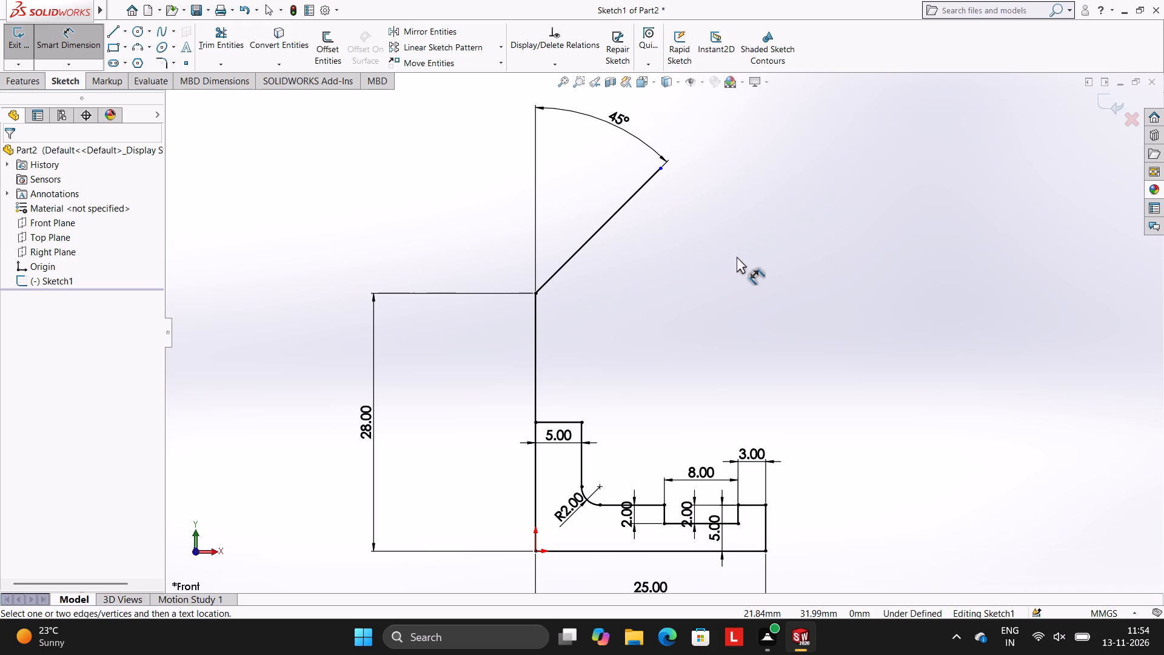
# Sketch a 37 mm vertical line upward from the midpoint of the 25 mm base line.
pyautogui.click(113, 28)
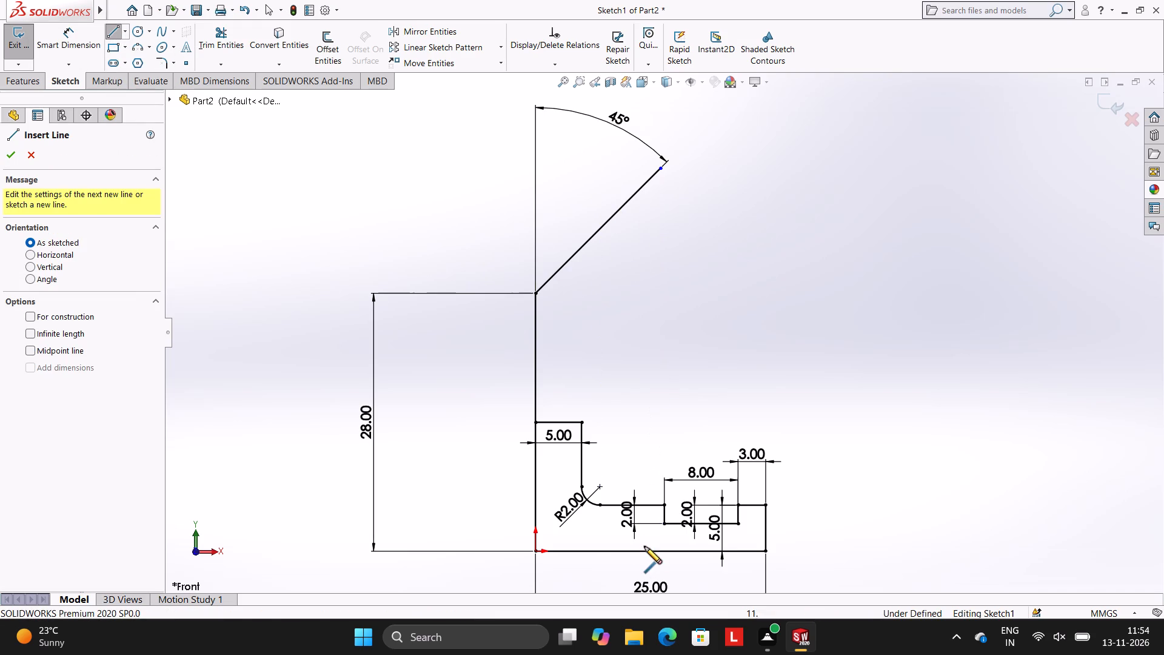
pyautogui.click(651, 552)
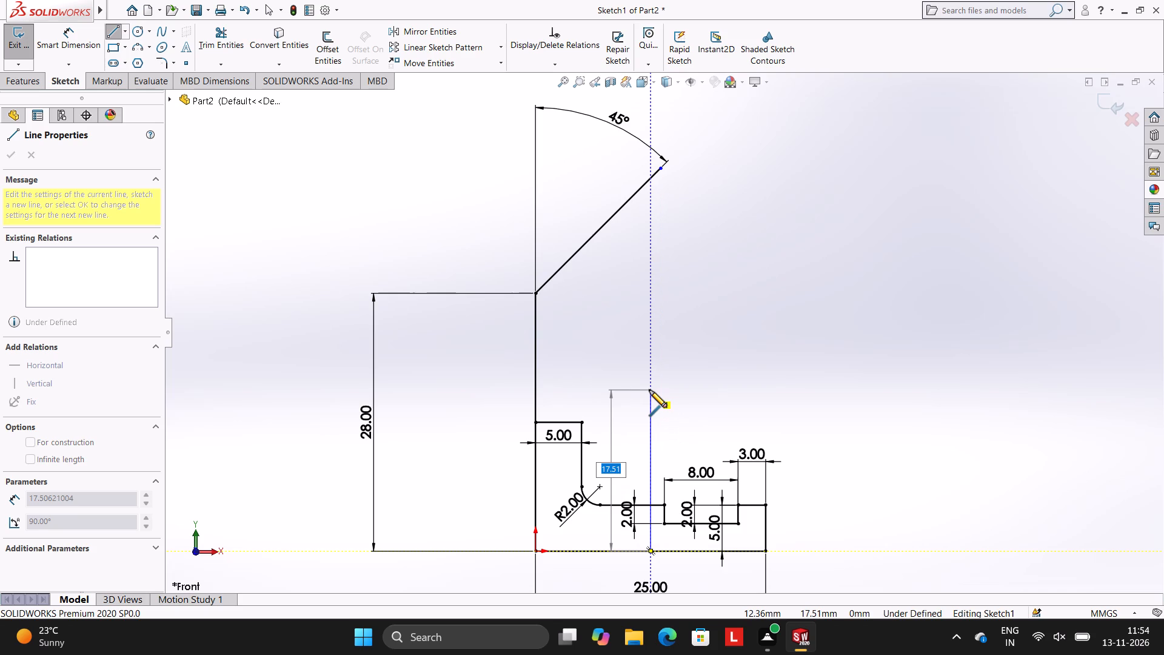
pyautogui.write('37')
pyautogui.press('Return')
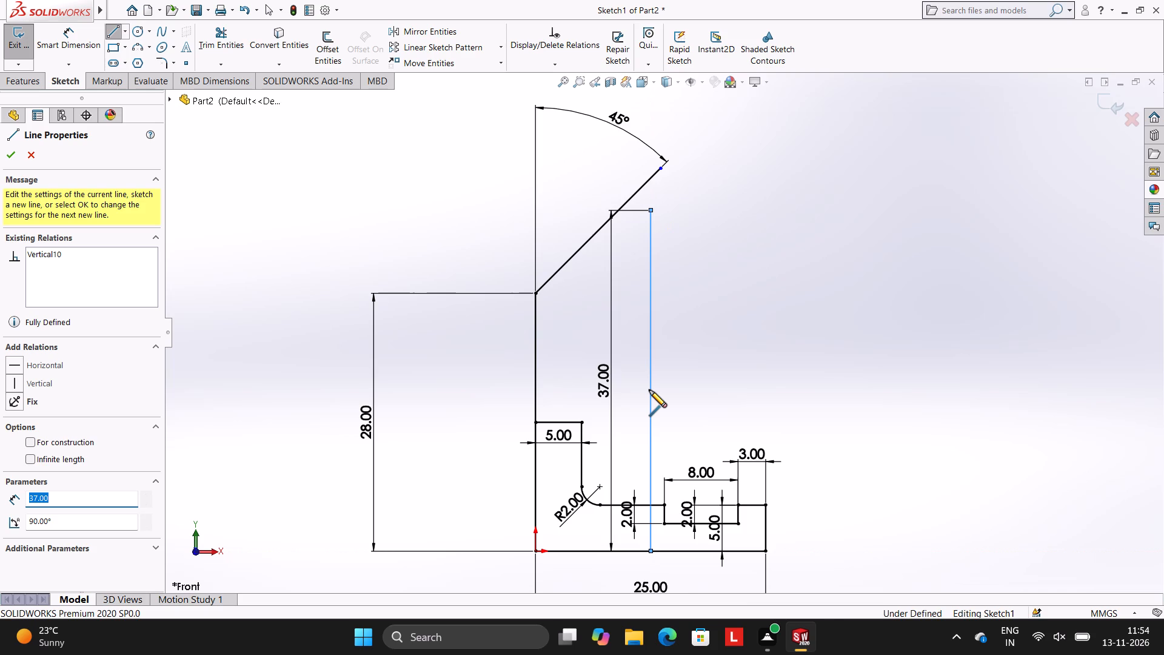
pyautogui.scroll(2, 680, 309)
pyautogui.scroll(-2, 680, 309)
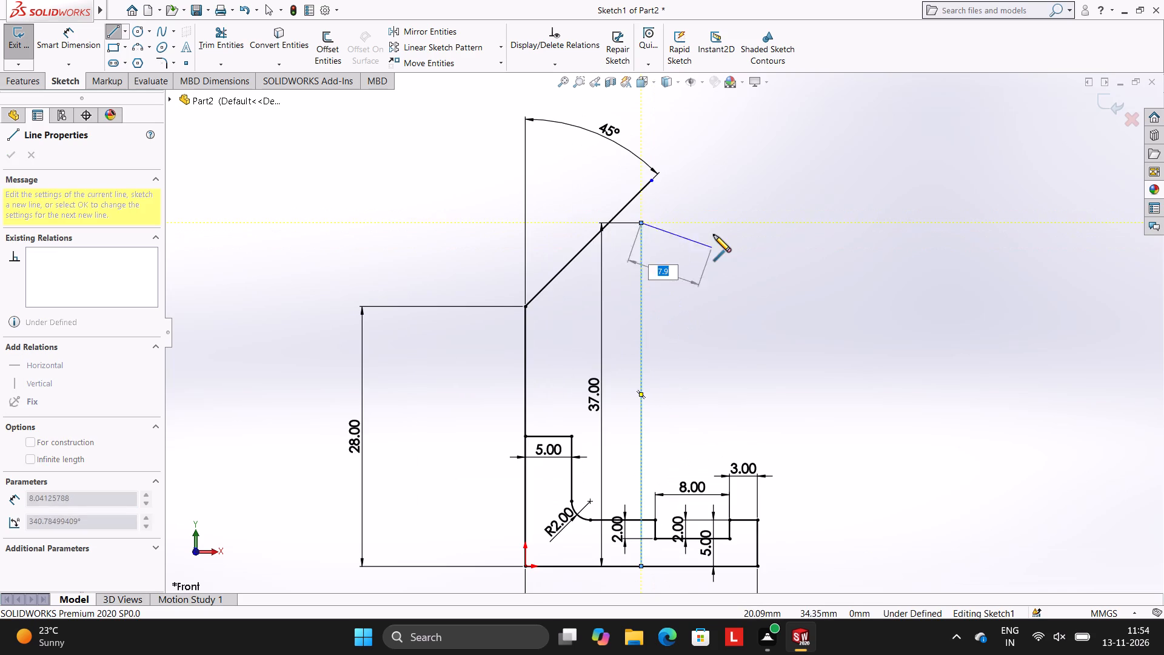
pyautogui.press('Escape')
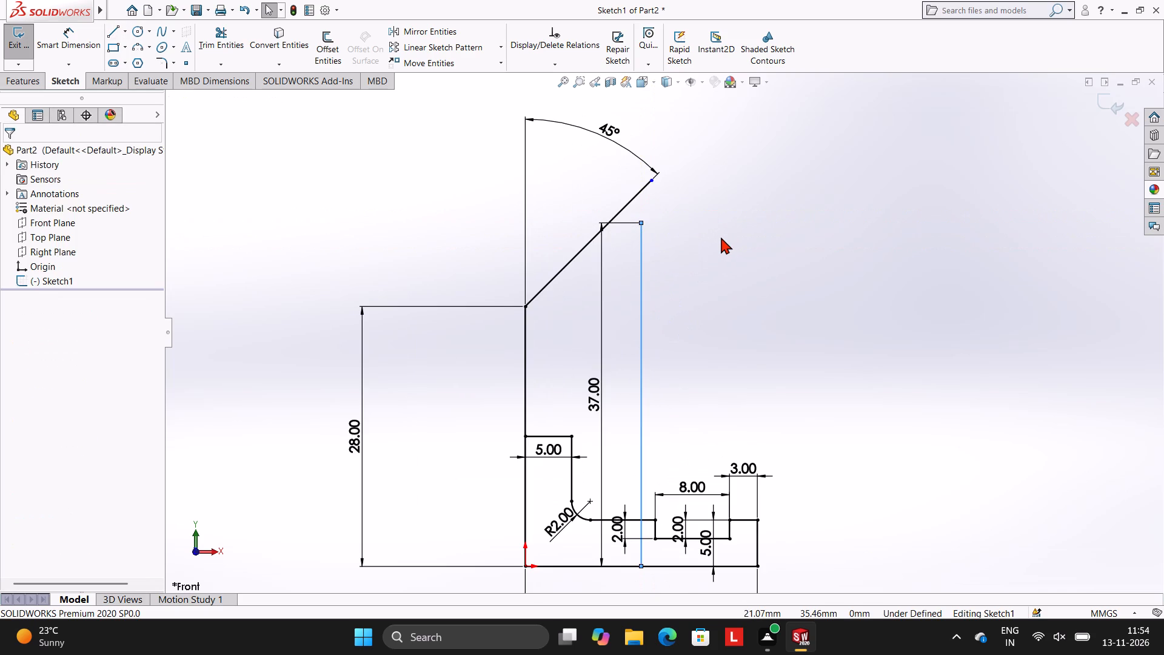
pyautogui.press('Escape')
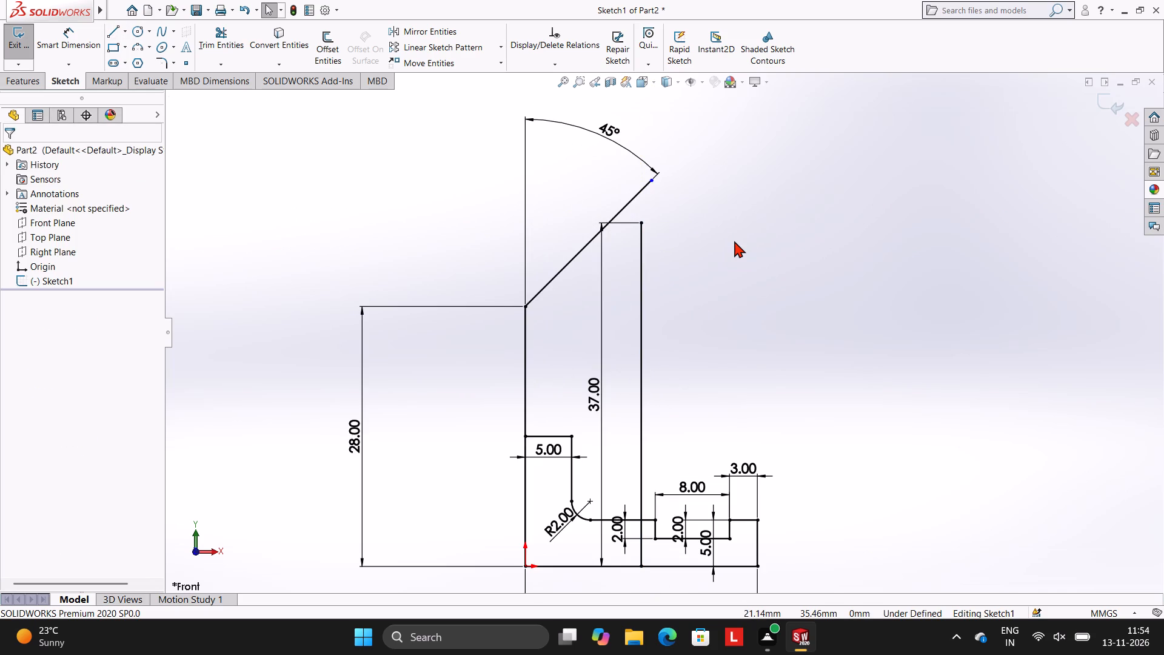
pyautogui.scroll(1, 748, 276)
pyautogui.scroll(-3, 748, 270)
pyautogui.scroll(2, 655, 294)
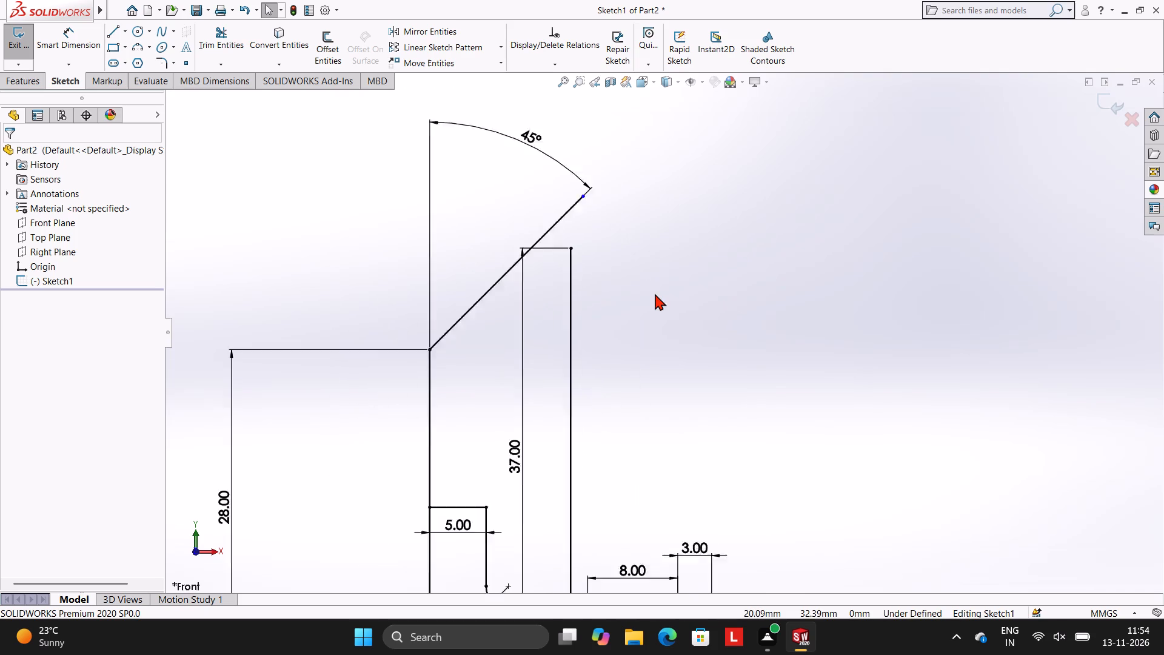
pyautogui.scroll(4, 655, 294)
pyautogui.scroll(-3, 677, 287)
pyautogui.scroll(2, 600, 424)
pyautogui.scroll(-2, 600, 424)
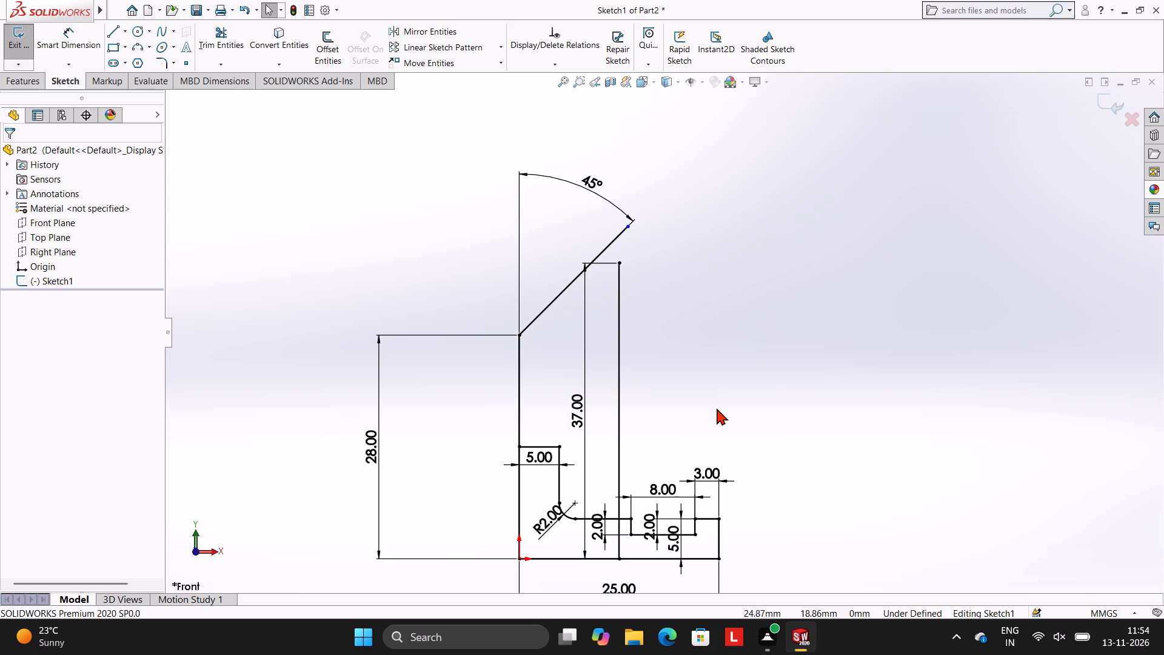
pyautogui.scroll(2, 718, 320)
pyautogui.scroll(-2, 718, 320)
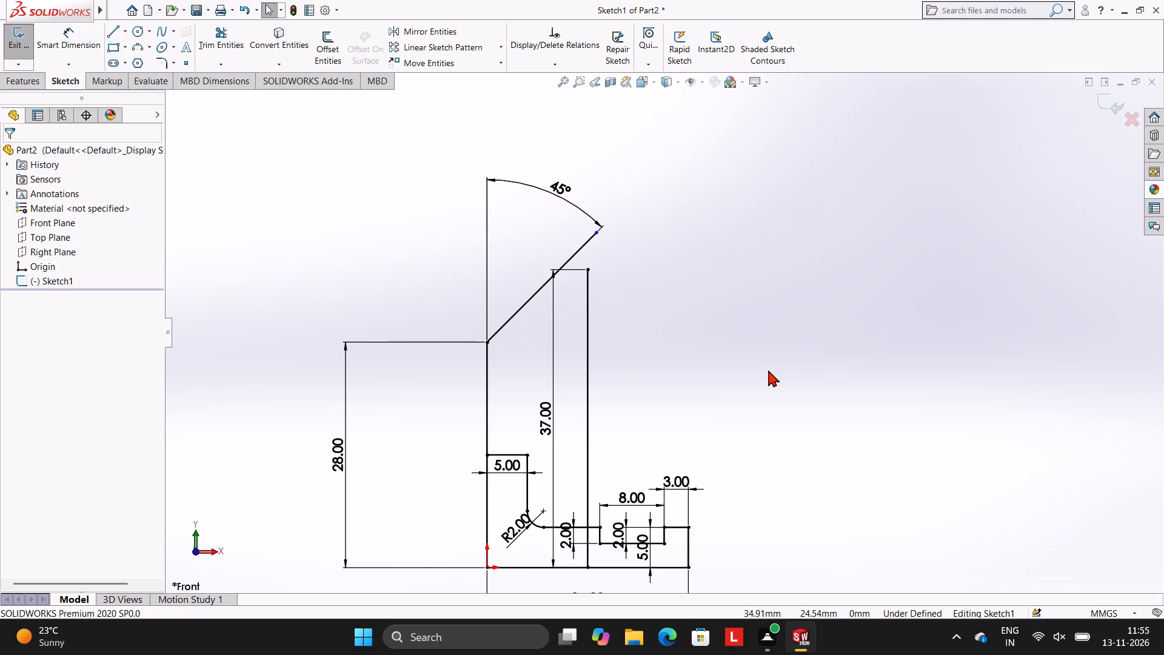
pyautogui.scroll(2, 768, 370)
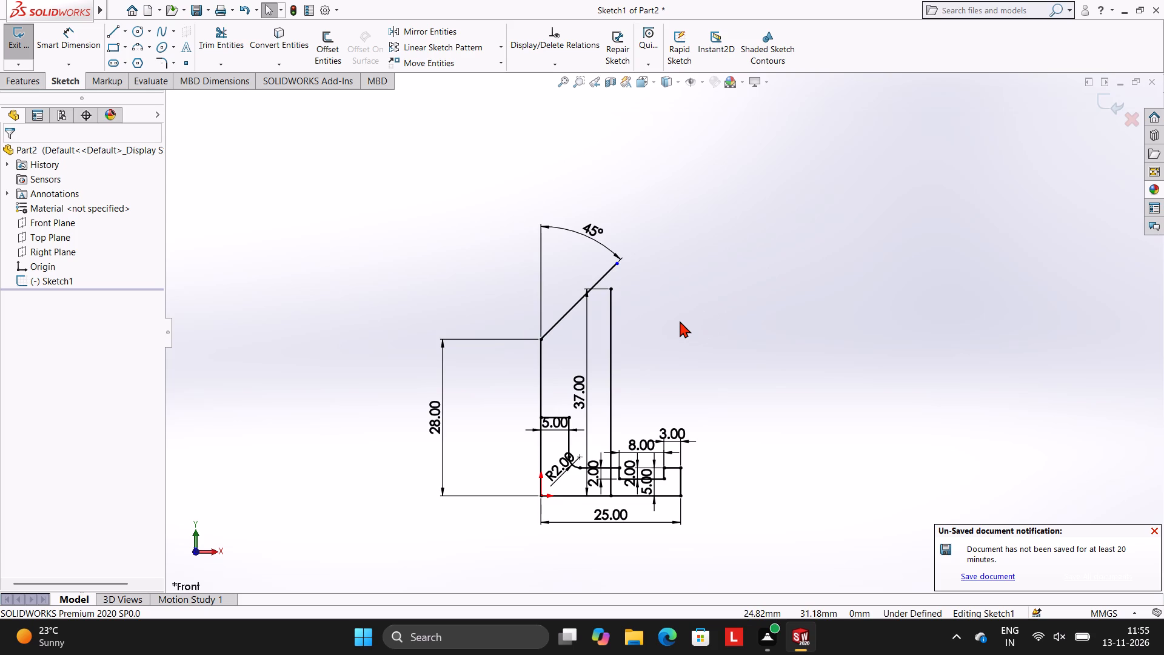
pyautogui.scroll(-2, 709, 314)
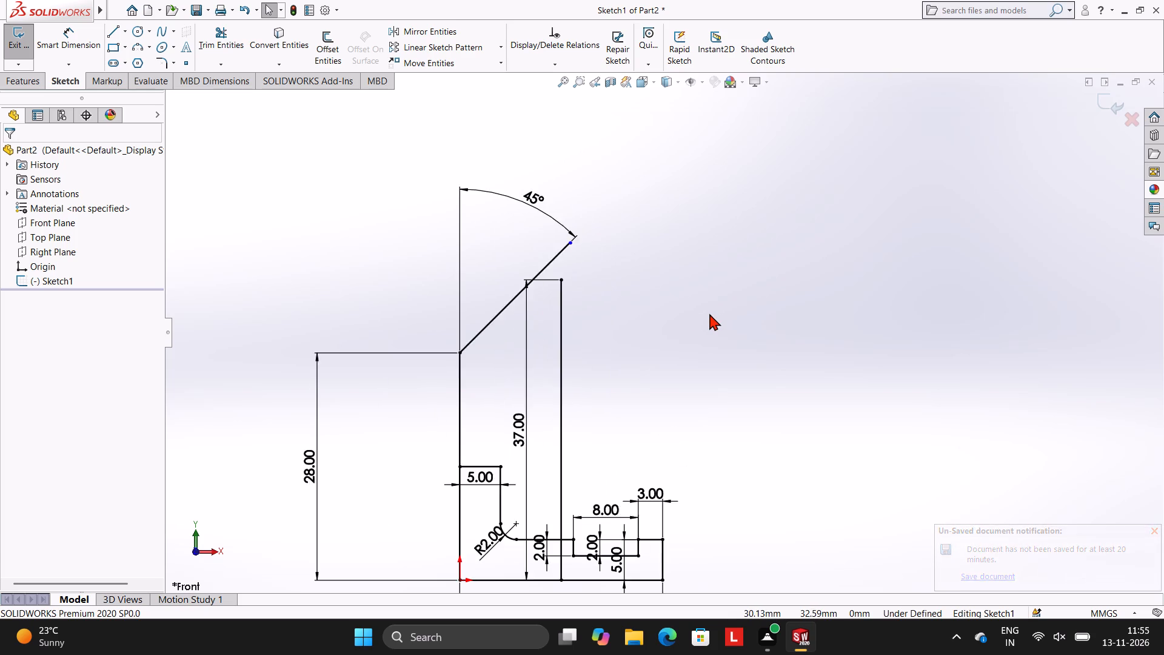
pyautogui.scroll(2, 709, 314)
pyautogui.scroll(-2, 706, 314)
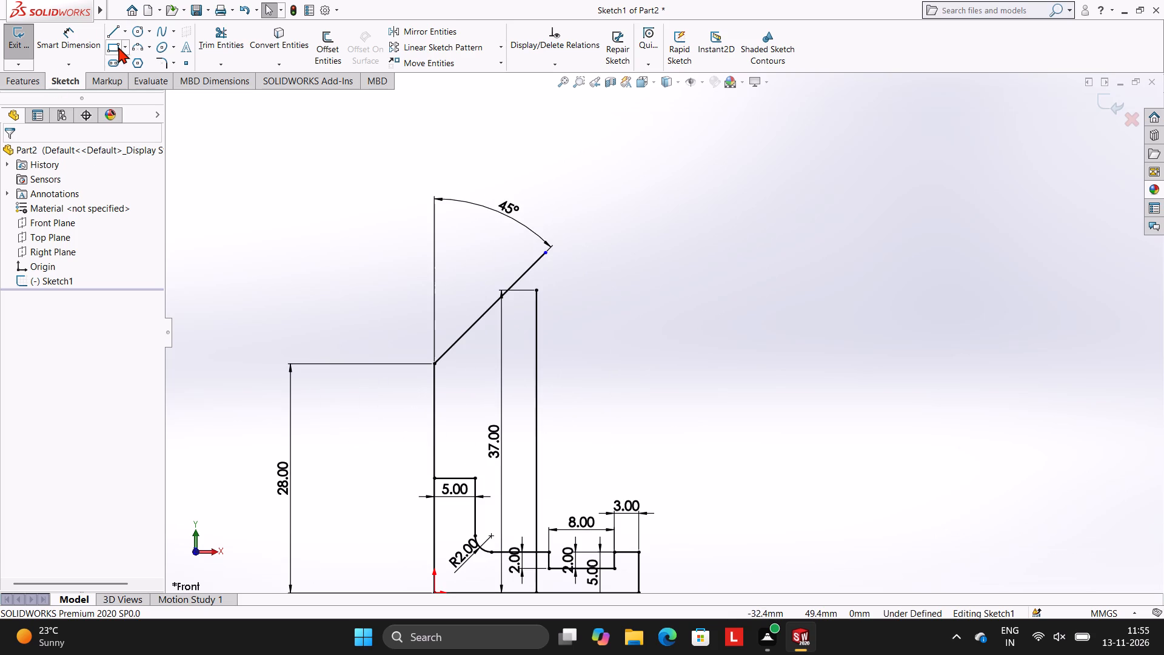
# Sketch a horizontal line about 26 mm long through the 37 mm line's top, from above the base's right end leftward across the slanted line.
pyautogui.click(111, 32)
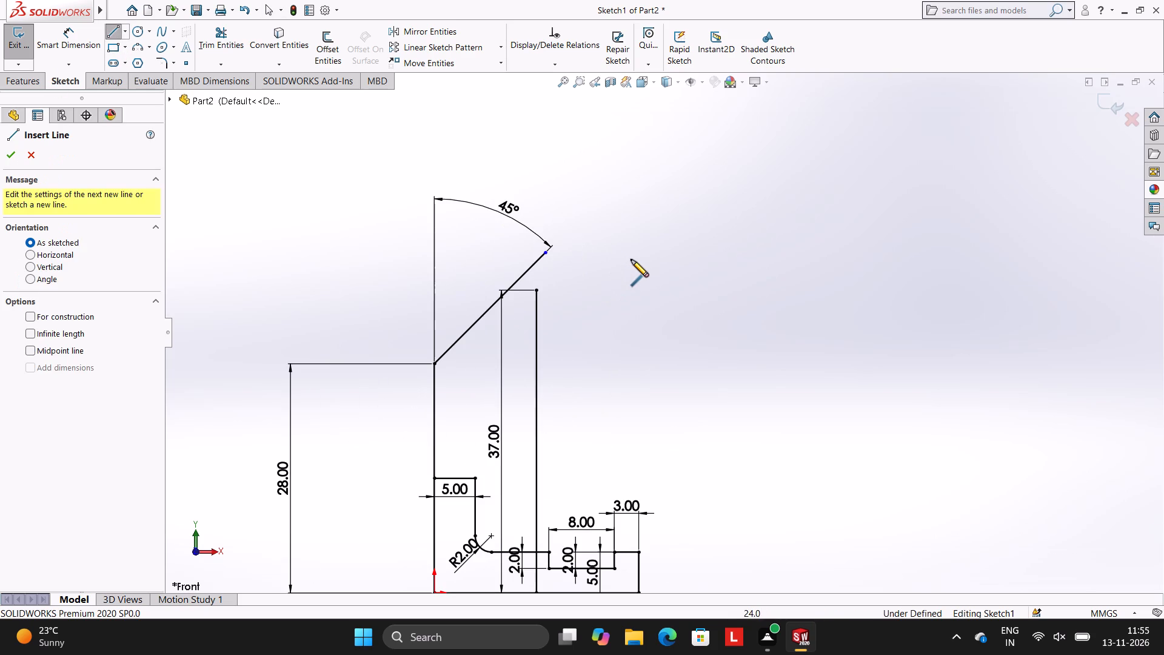
pyautogui.click(641, 289)
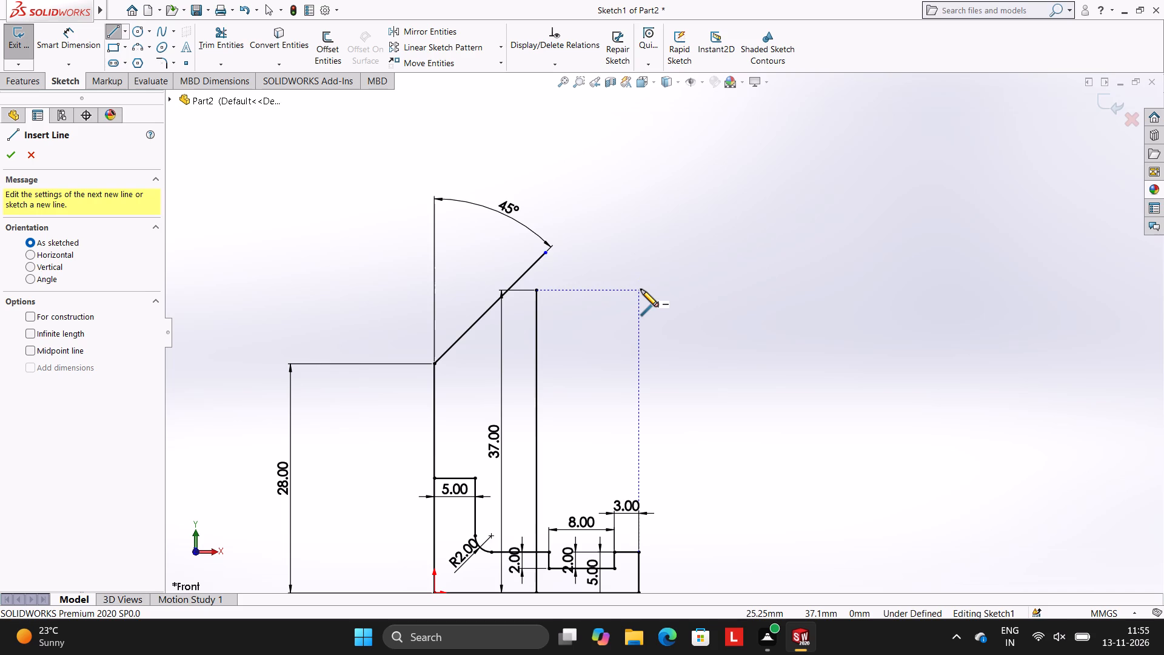
pyautogui.click(424, 291)
pyautogui.press('Escape')
pyautogui.press('Escape')
pyautogui.press('Escape')
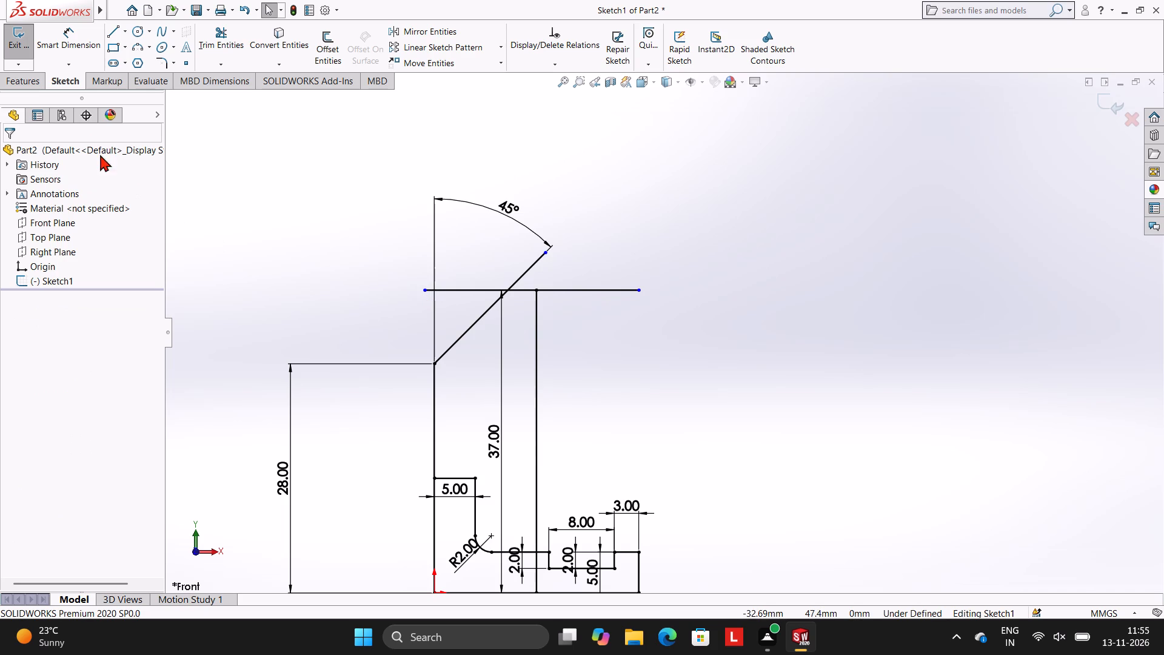
# From the top horizontal line's right end, sketch connected lines 5 mm down, 3 mm left, 2 mm up, 8 mm left and 2 mm down.
pyautogui.click(113, 37)
pyautogui.click(639, 289)
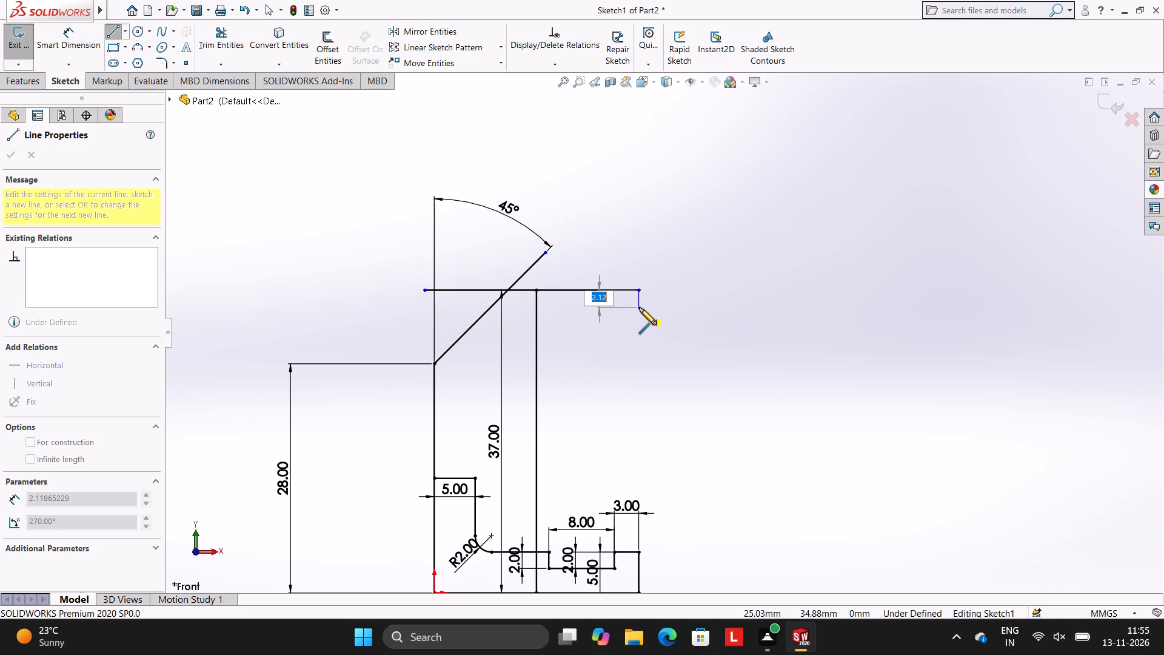
pyautogui.press('5')
pyautogui.press('Return')
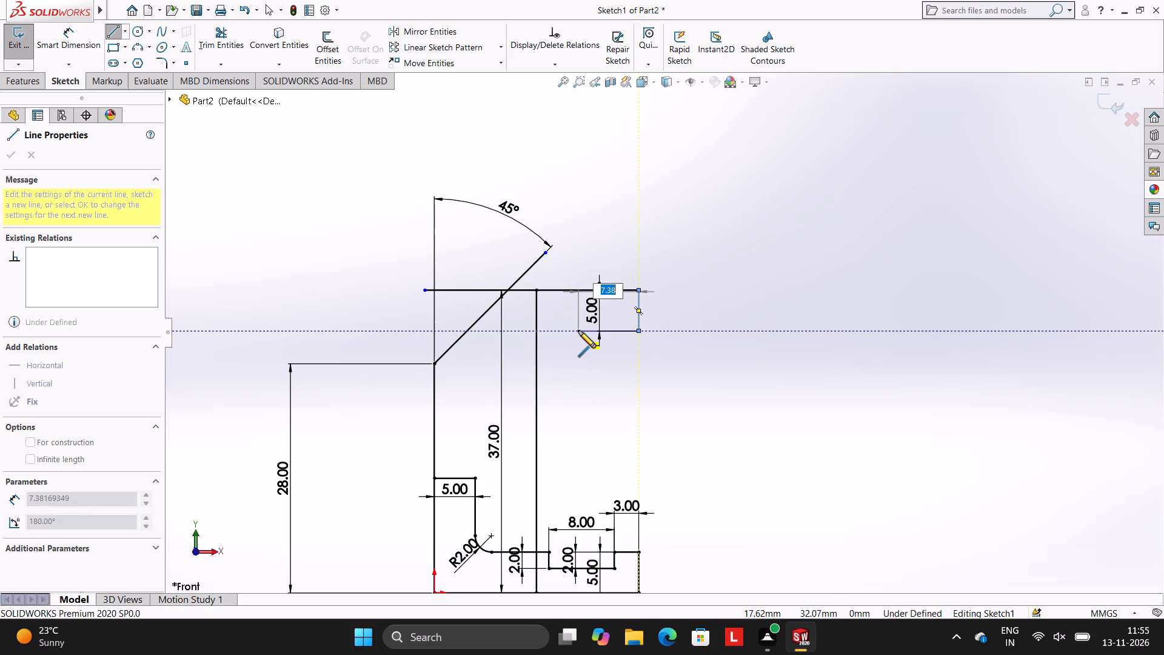
pyautogui.press('3')
pyautogui.press('Return')
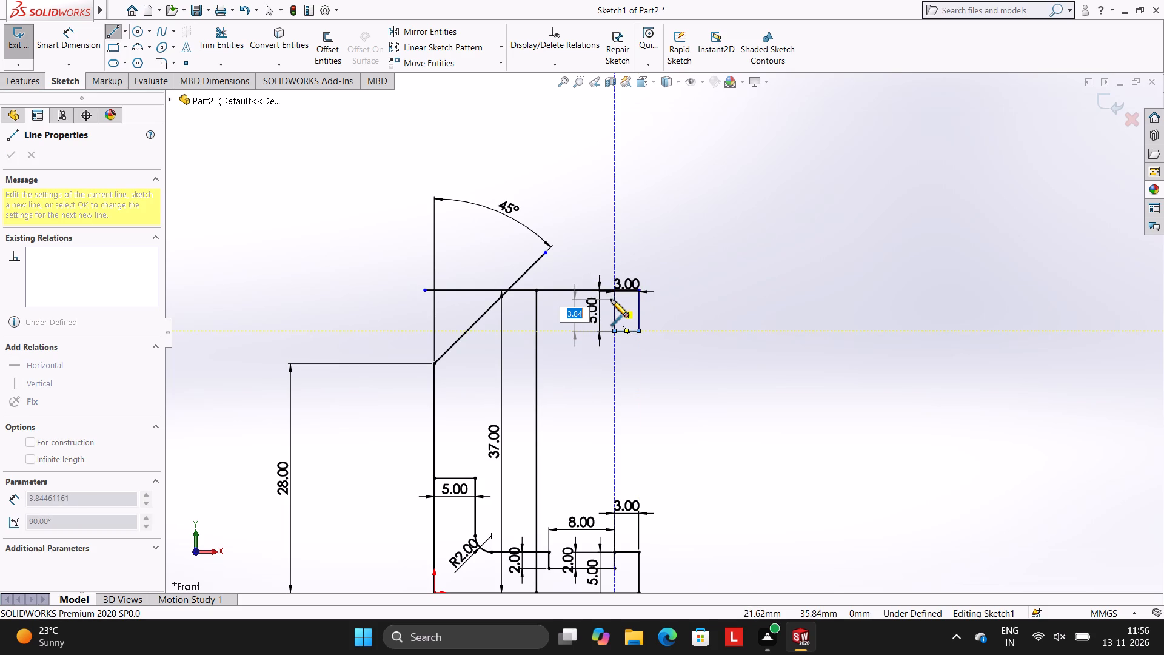
pyautogui.press('2')
pyautogui.press('Return')
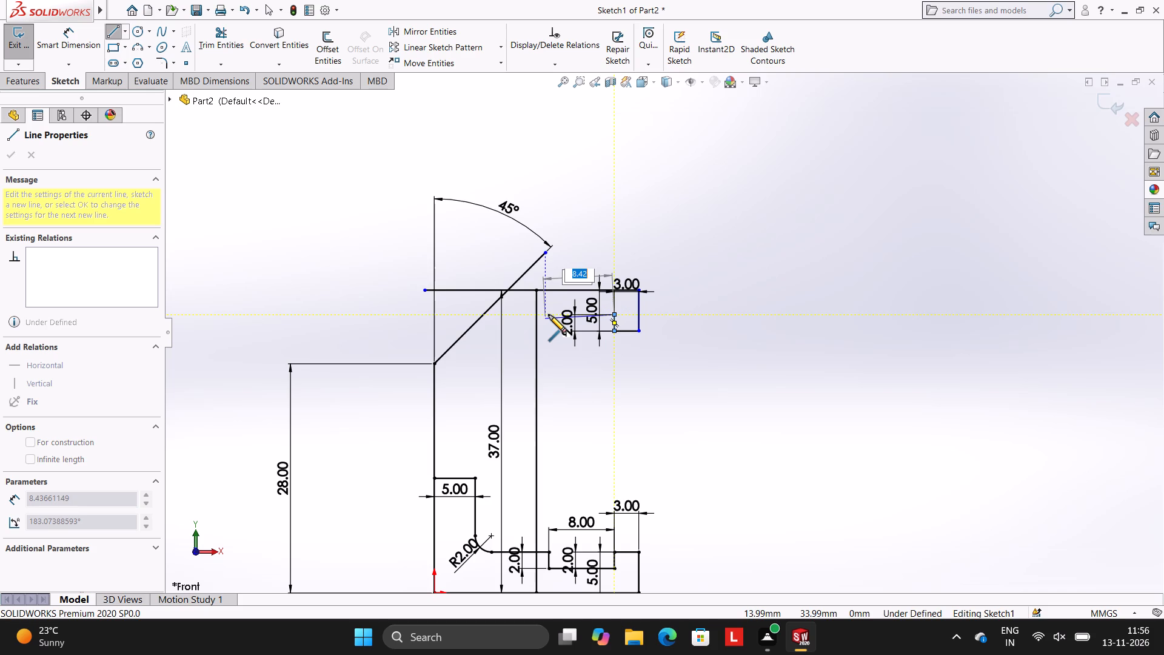
pyautogui.press('8')
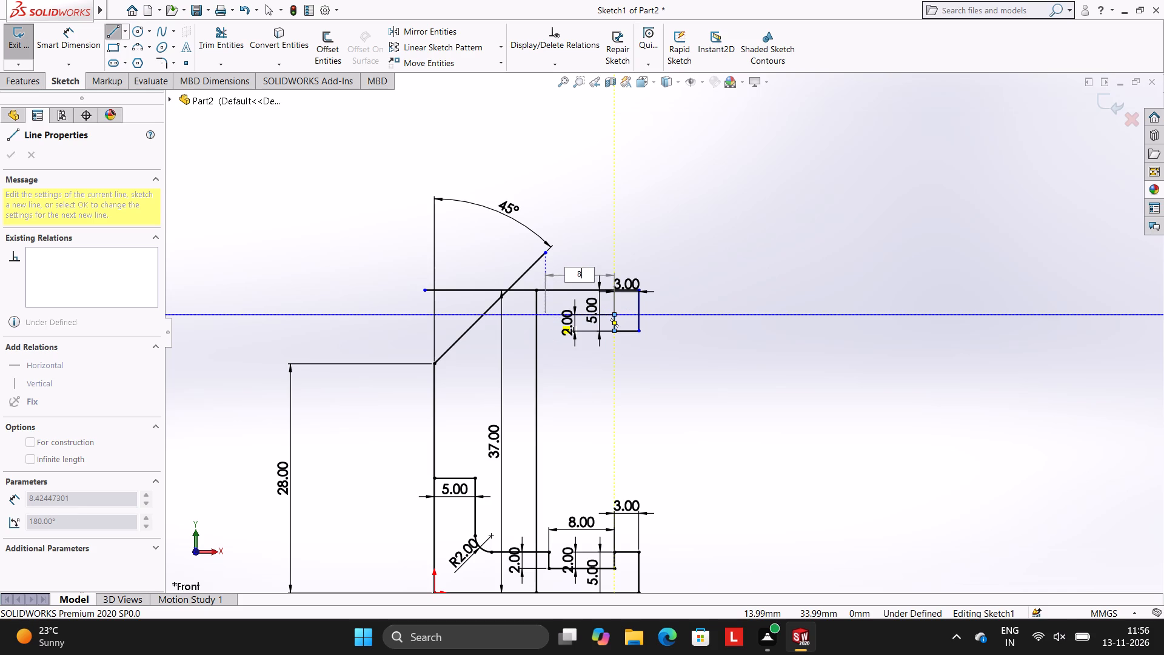
pyautogui.press('Return')
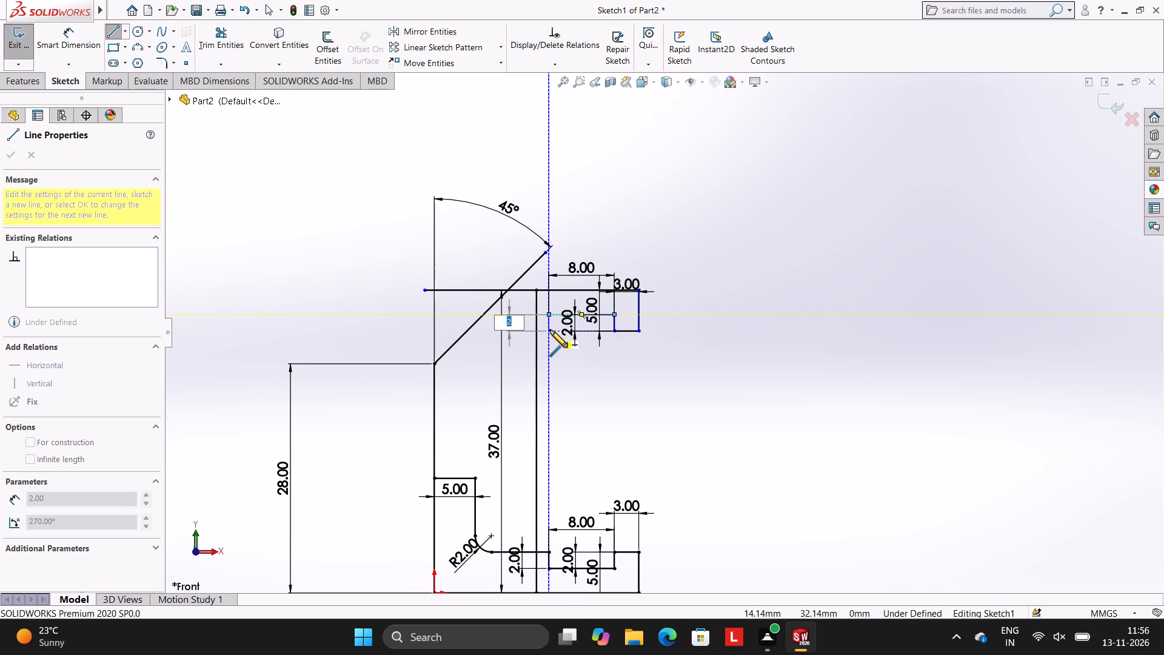
pyautogui.press('2')
pyautogui.press('Return')
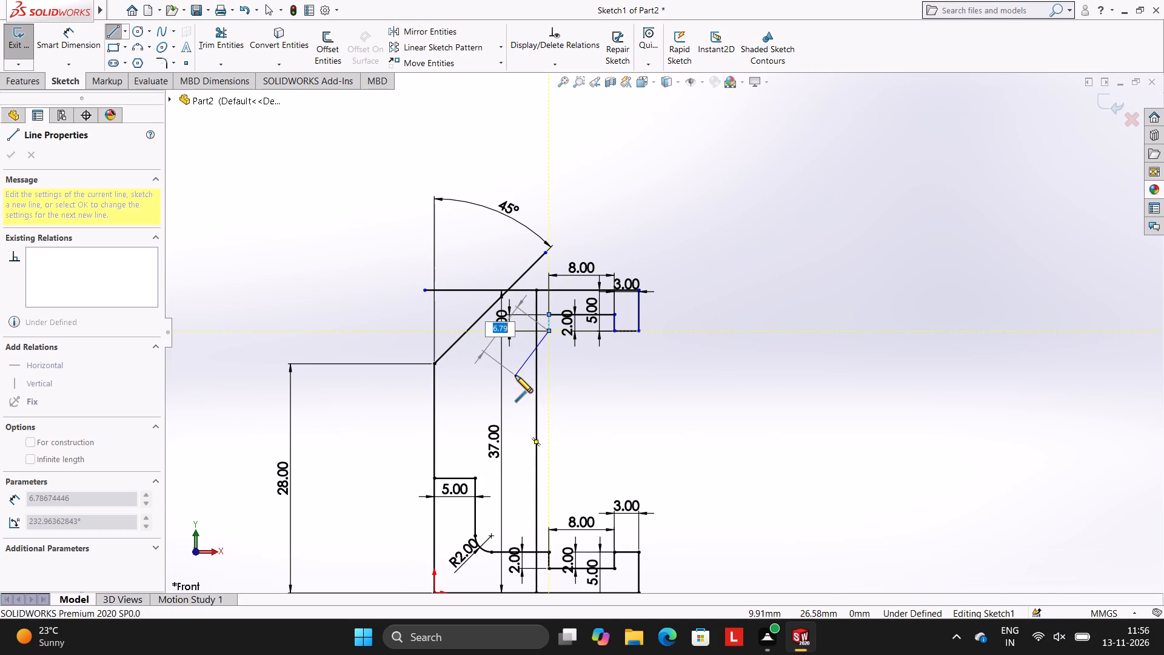
pyautogui.press('Escape')
# Trim the top horizontal line's overhang outside the slanted line and the slanted line's overhang above the horizontal line.
pyautogui.scroll(2, 611, 363)
pyautogui.scroll(-2, 618, 358)
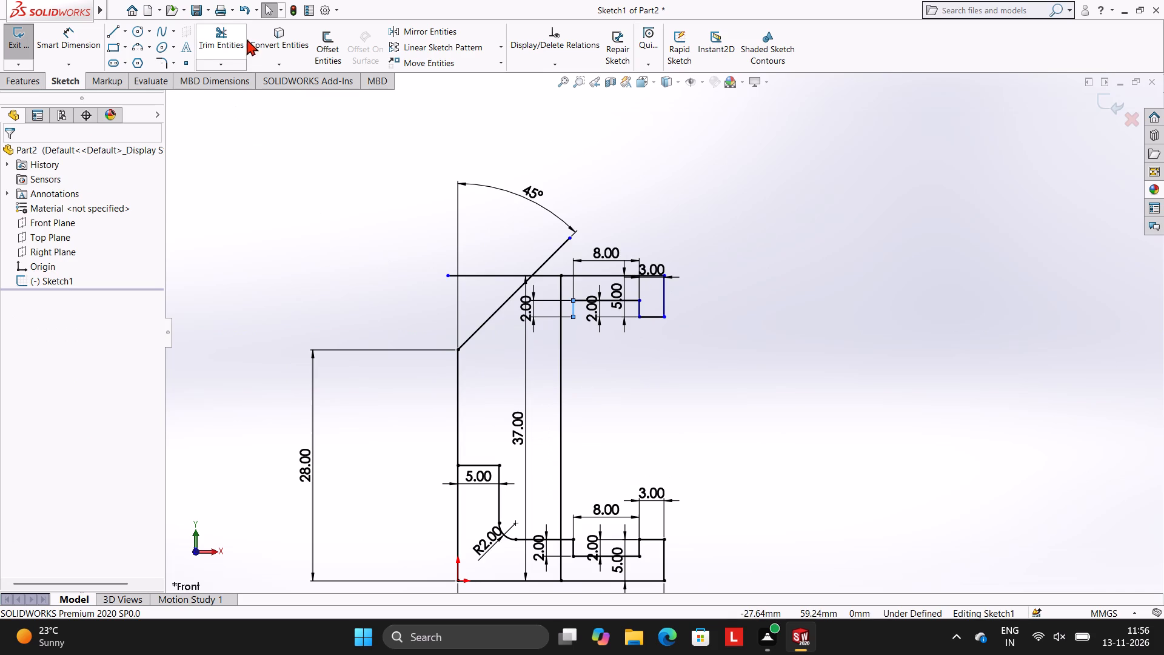
pyautogui.click(245, 33)
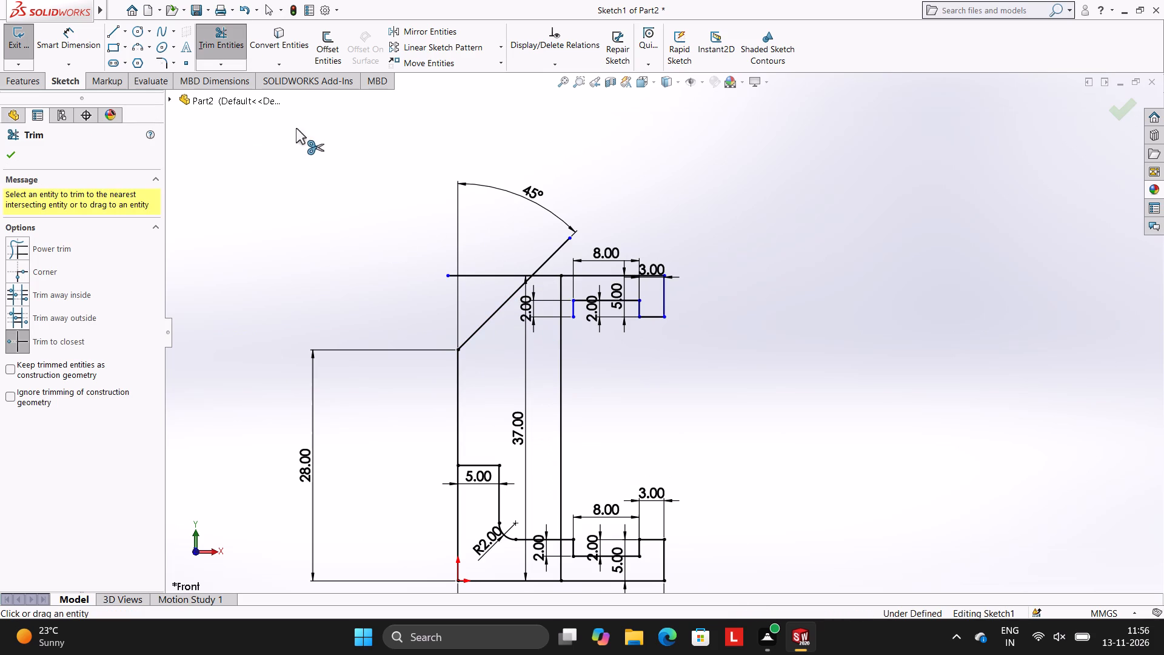
pyautogui.click(489, 278)
pyautogui.scroll(3, 635, 334)
pyautogui.scroll(-1, 635, 334)
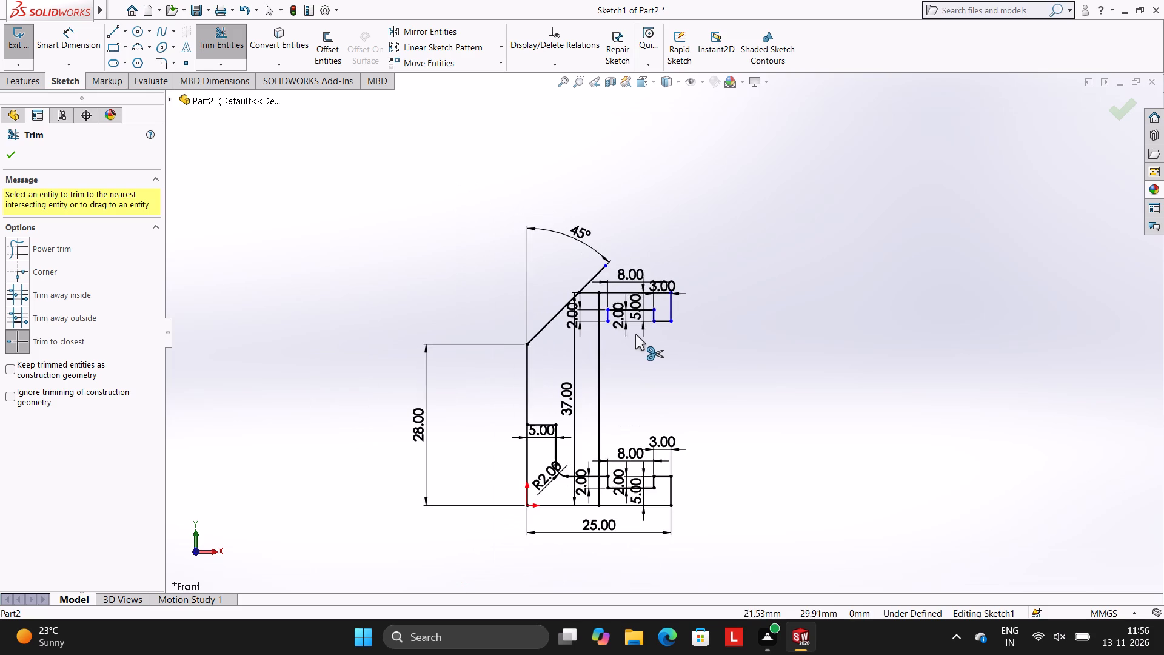
pyautogui.click(597, 274)
# Trim away the whole 37 mm vertical line between the top line and the base, accepting removal of its dimension.
pyautogui.scroll(2, 658, 383)
pyautogui.scroll(-3, 658, 383)
pyautogui.scroll(1, 645, 436)
pyautogui.scroll(-2, 645, 436)
pyautogui.click(583, 335)
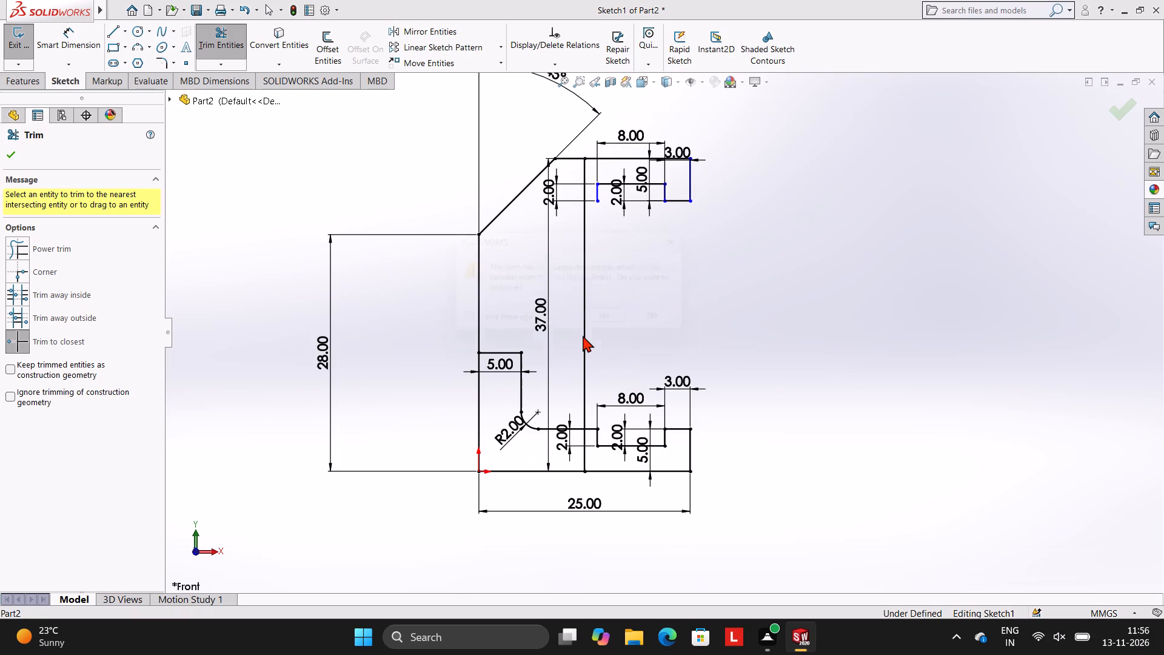
pyautogui.click(623, 327)
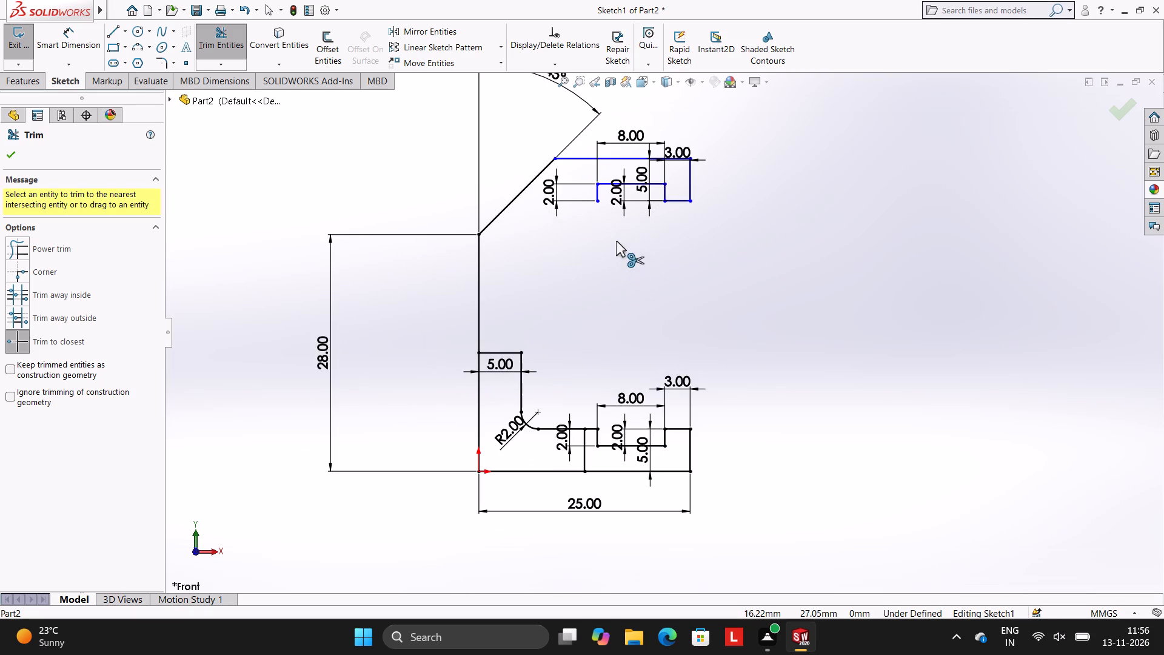
pyautogui.scroll(2, 653, 231)
pyautogui.scroll(-2, 652, 231)
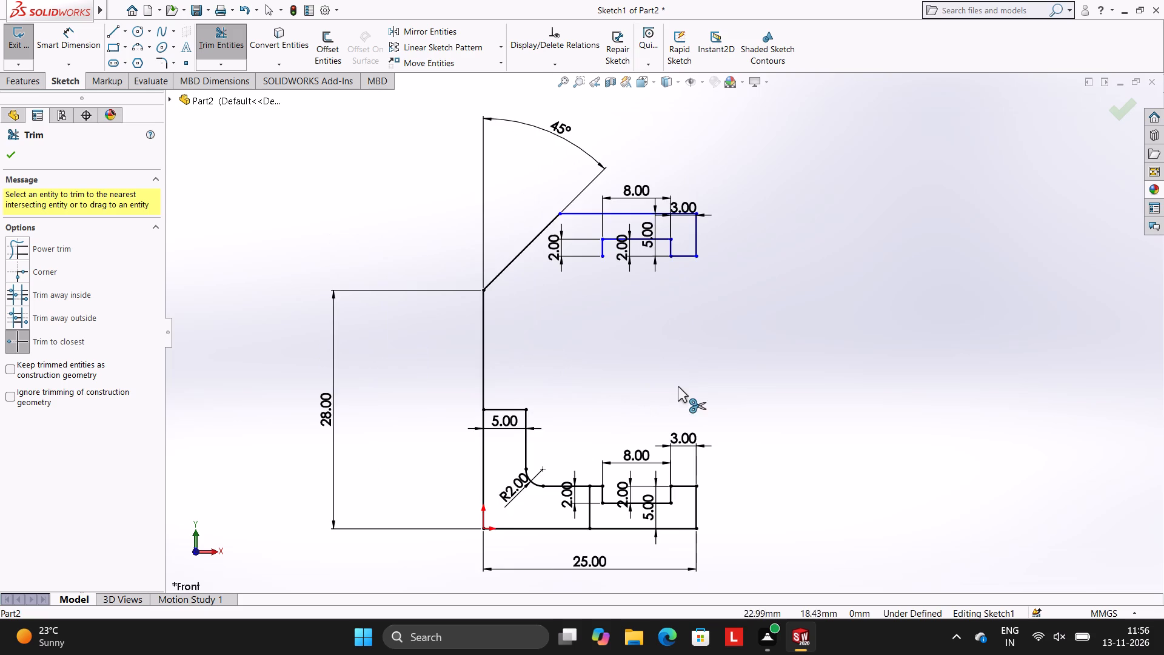
pyautogui.scroll(1, 677, 383)
pyautogui.scroll(-2, 677, 382)
pyautogui.scroll(1, 581, 370)
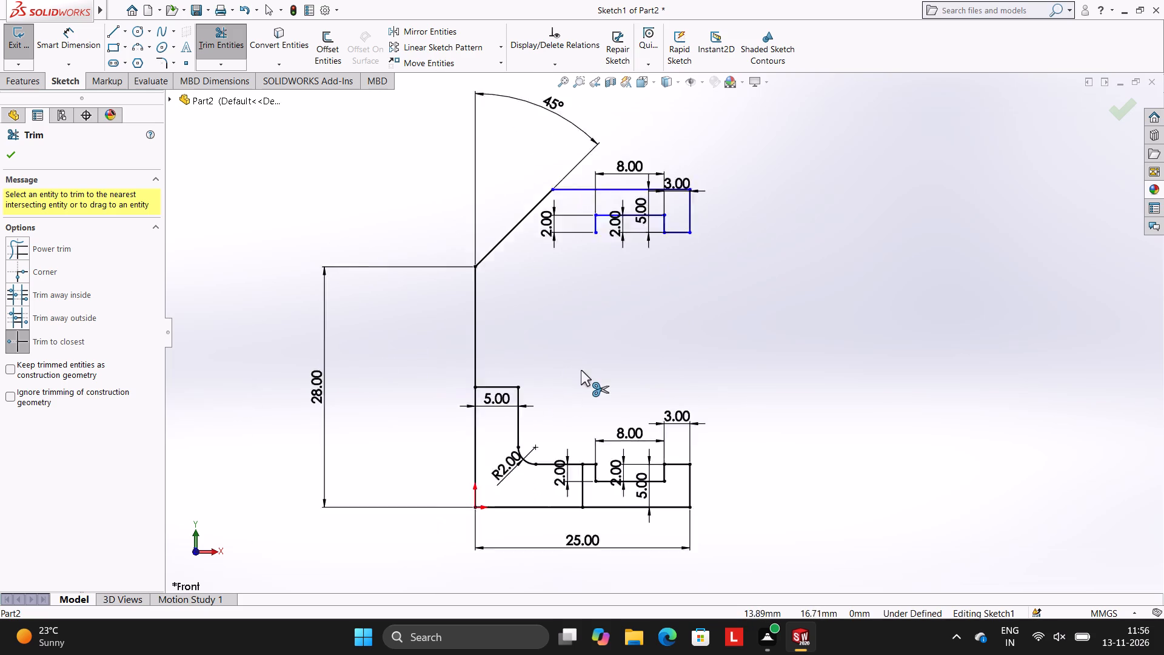
pyautogui.scroll(2, 581, 370)
pyautogui.scroll(-2, 682, 414)
pyautogui.click(569, 444)
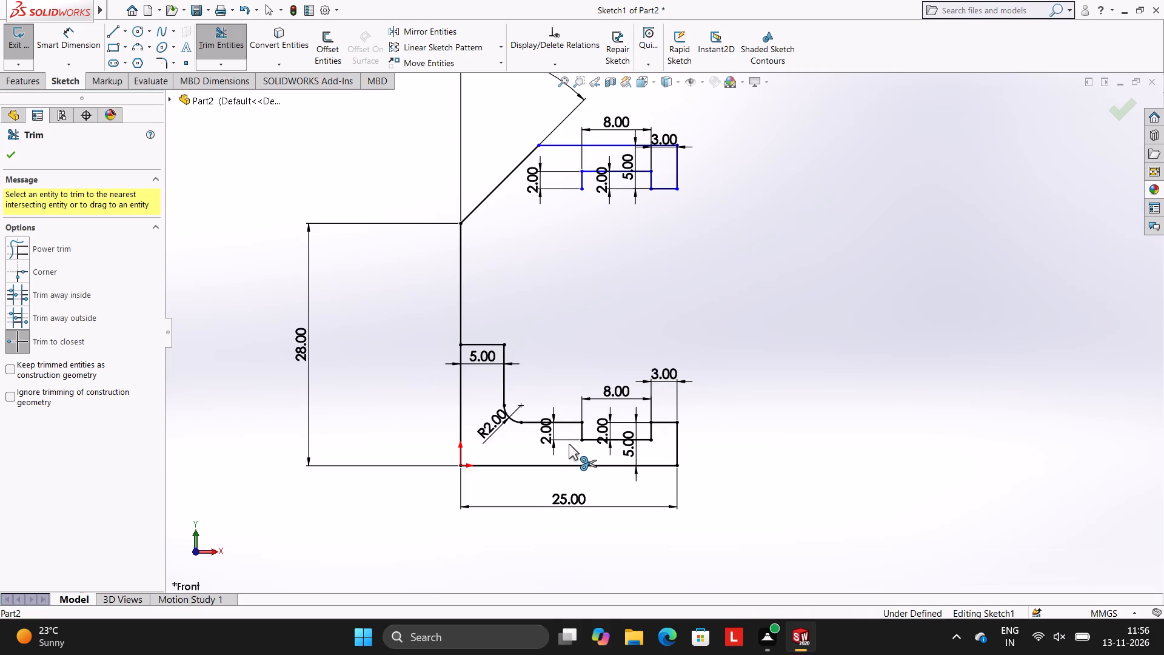
# Examine the trimmed profile, from the upper grooved section and slanted line down to the grooved base.
pyautogui.scroll(2, 690, 322)
pyautogui.scroll(1, 651, 251)
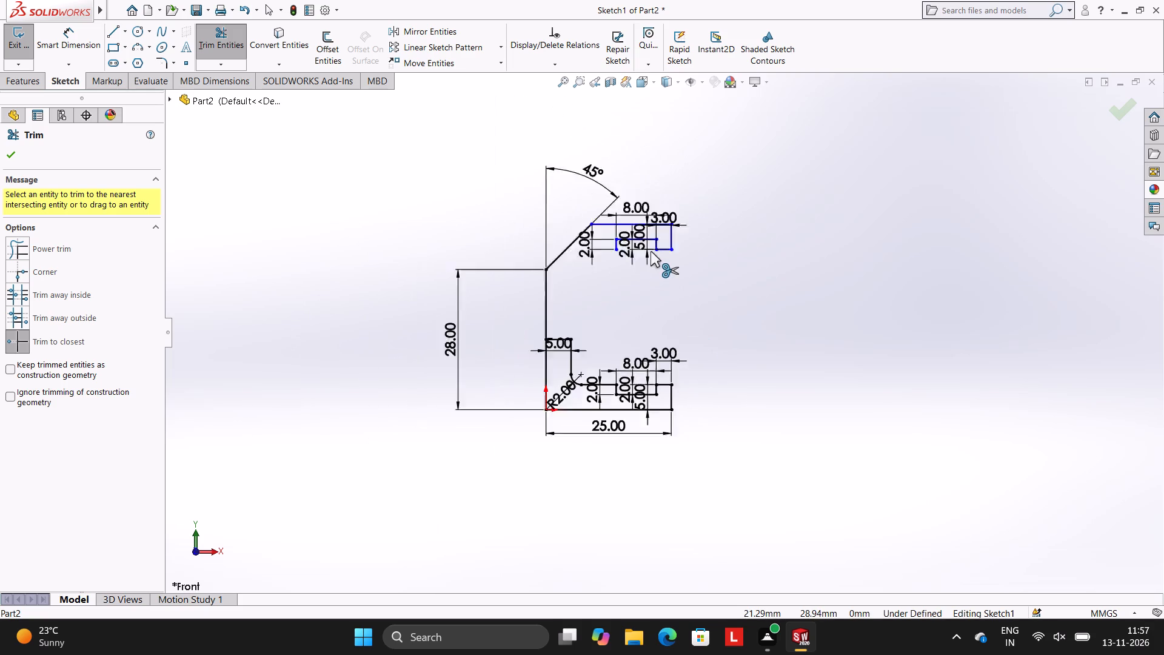
pyautogui.scroll(1, 651, 251)
pyautogui.scroll(-3, 651, 251)
pyautogui.scroll(-2, 660, 351)
pyautogui.scroll(1, 659, 351)
pyautogui.scroll(-1, 659, 351)
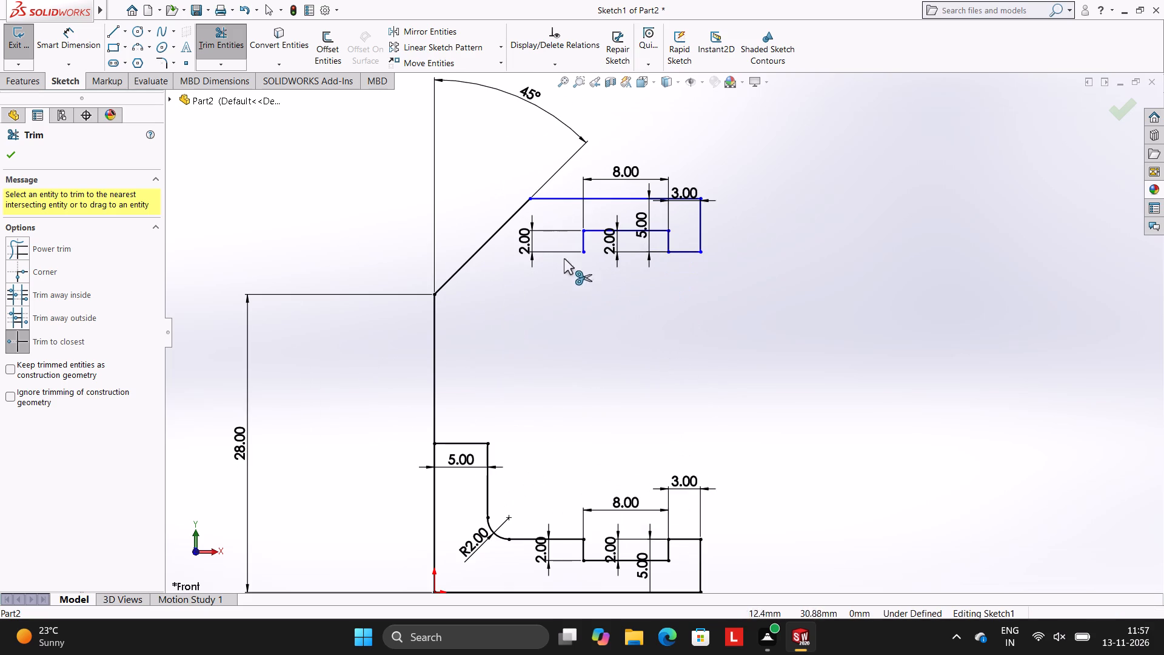
pyautogui.scroll(1, 633, 295)
pyautogui.scroll(-1, 633, 295)
pyautogui.scroll(1, 659, 349)
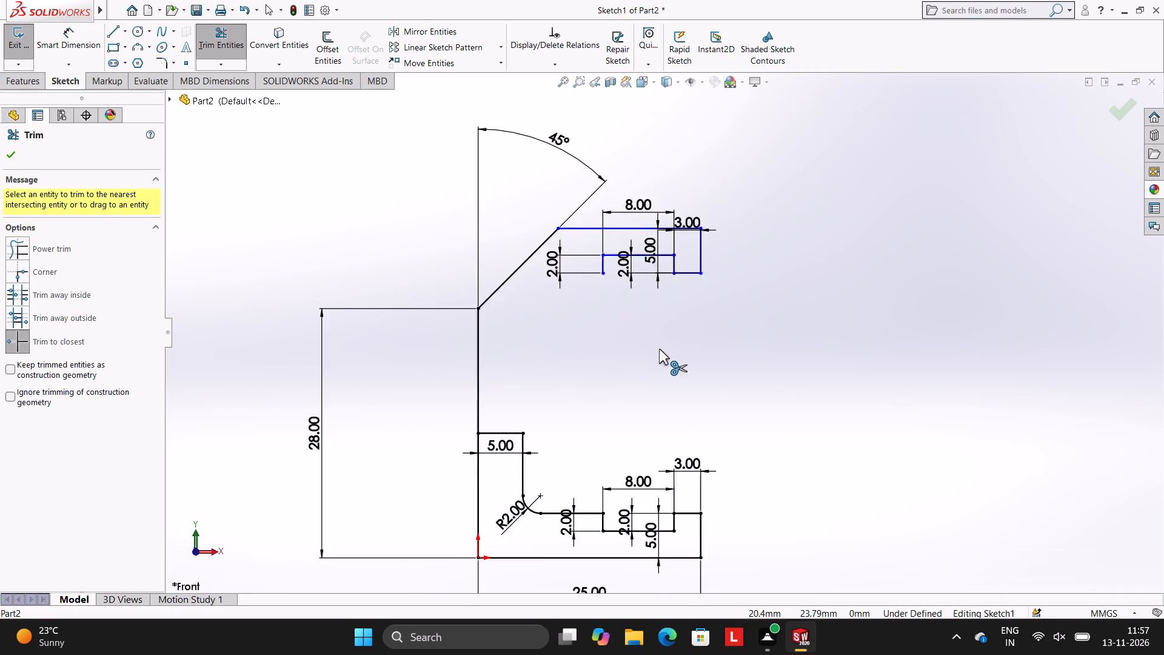
pyautogui.scroll(-2, 659, 349)
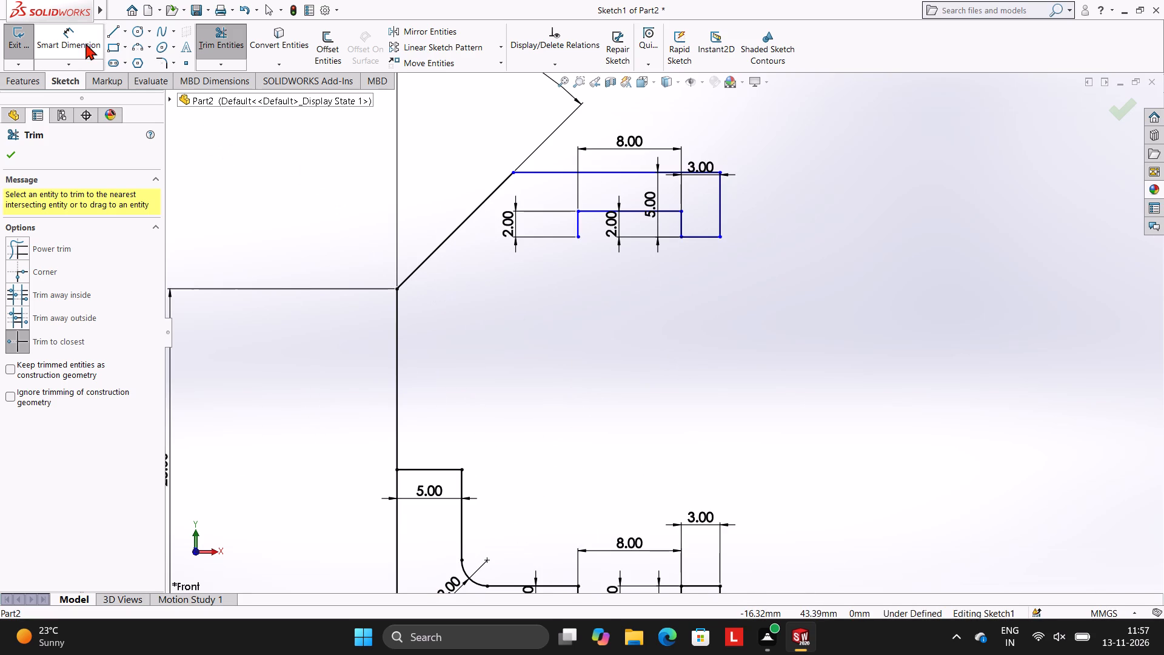
# Sketch a vertical line from the inner end of the 5 mm horizontal line up past the slanted line, and trim it at the slanted line.
pyautogui.click(111, 30)
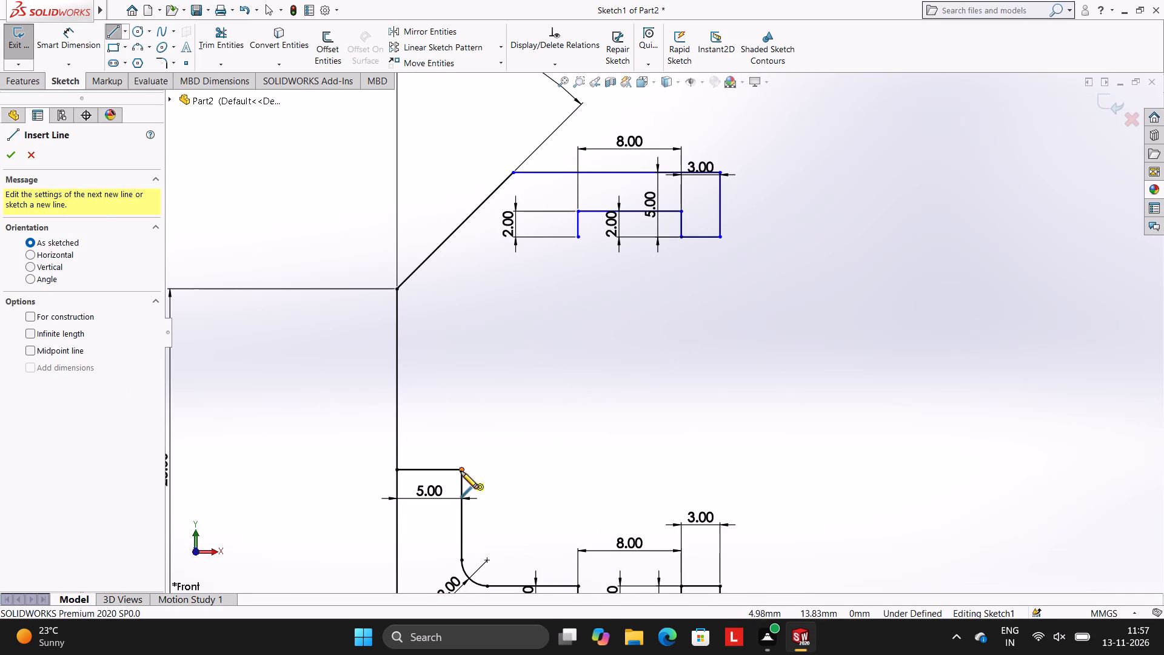
pyautogui.click(463, 469)
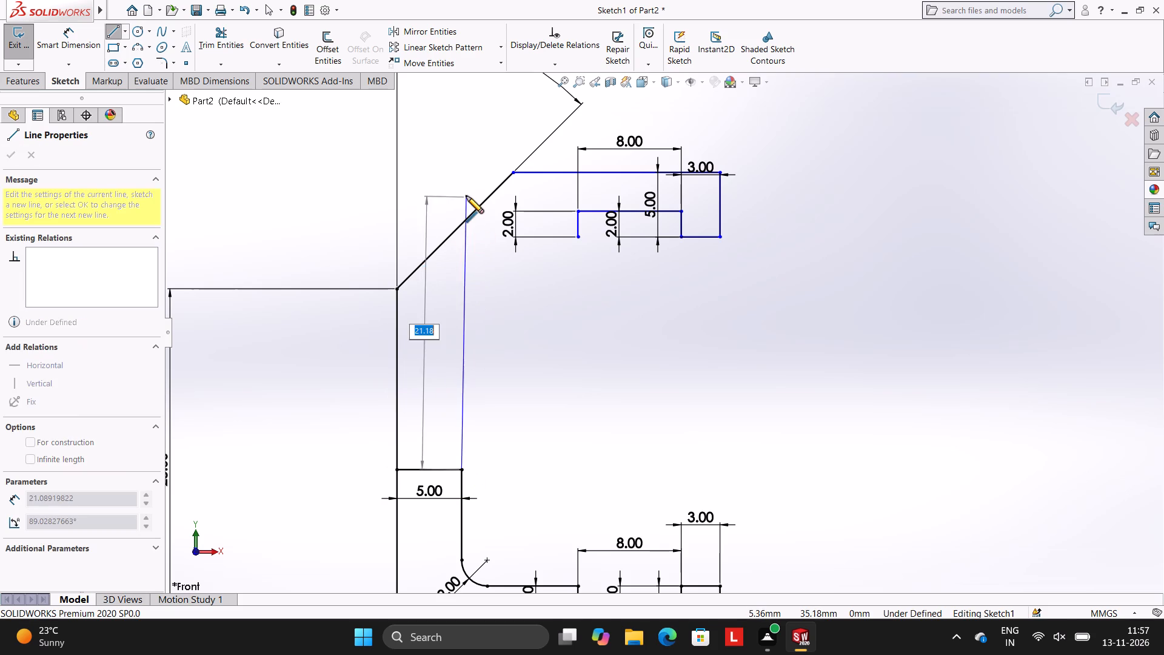
pyautogui.click(462, 195)
pyautogui.press('Escape')
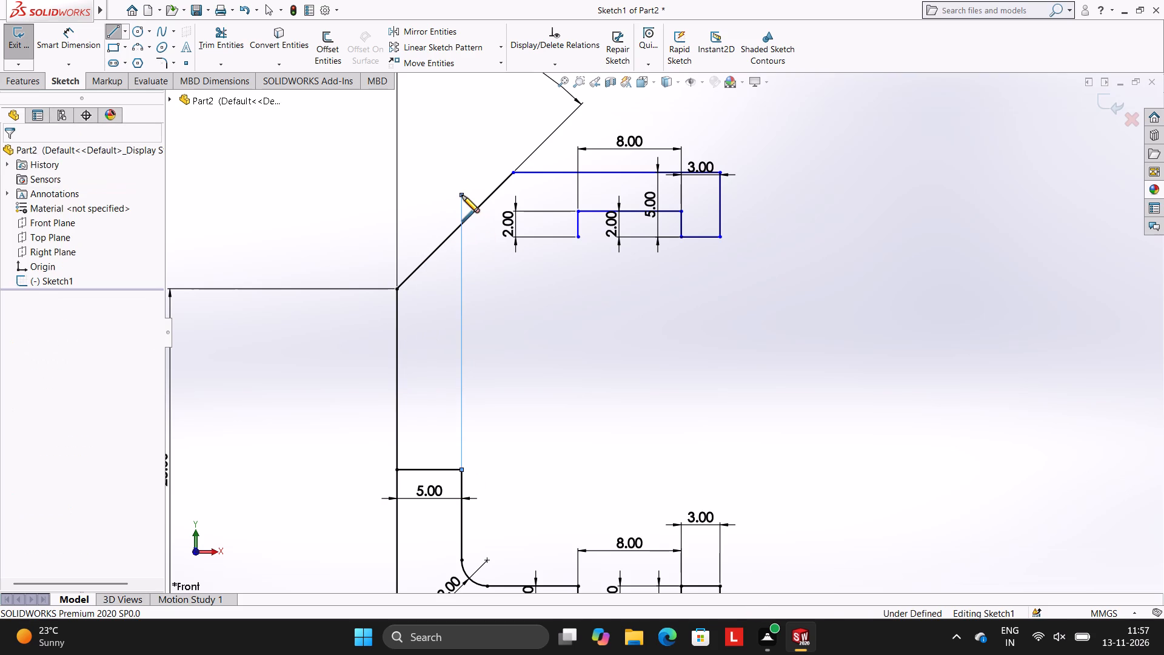
pyautogui.press('Escape')
pyautogui.press('Escape')
pyautogui.click(226, 33)
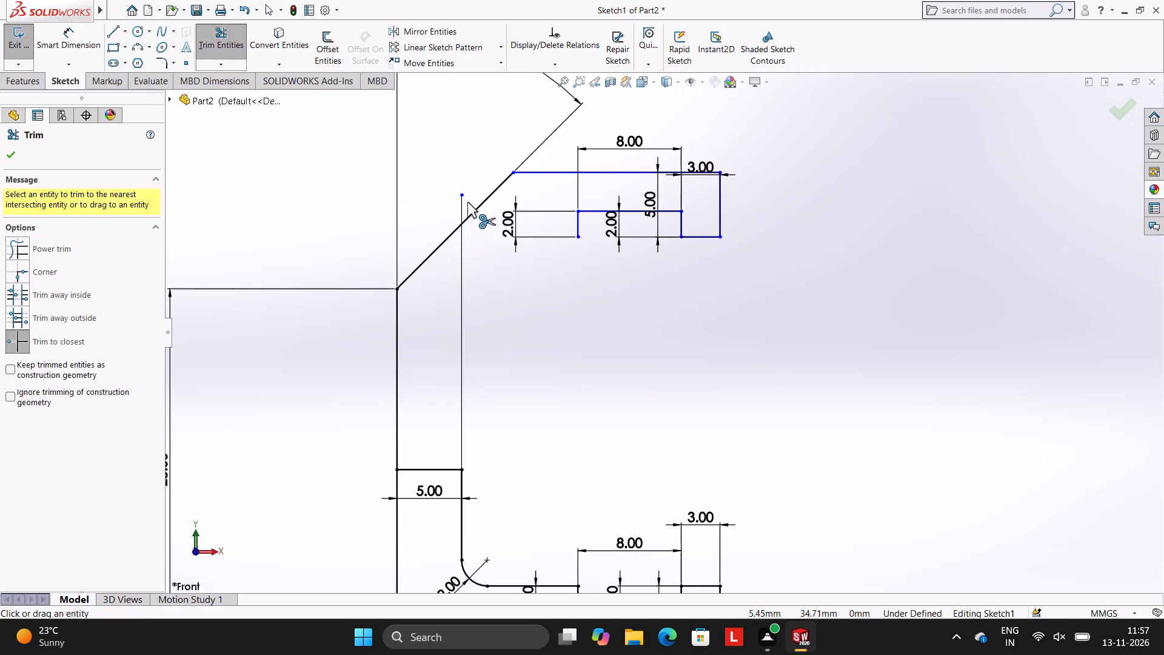
pyautogui.click(461, 200)
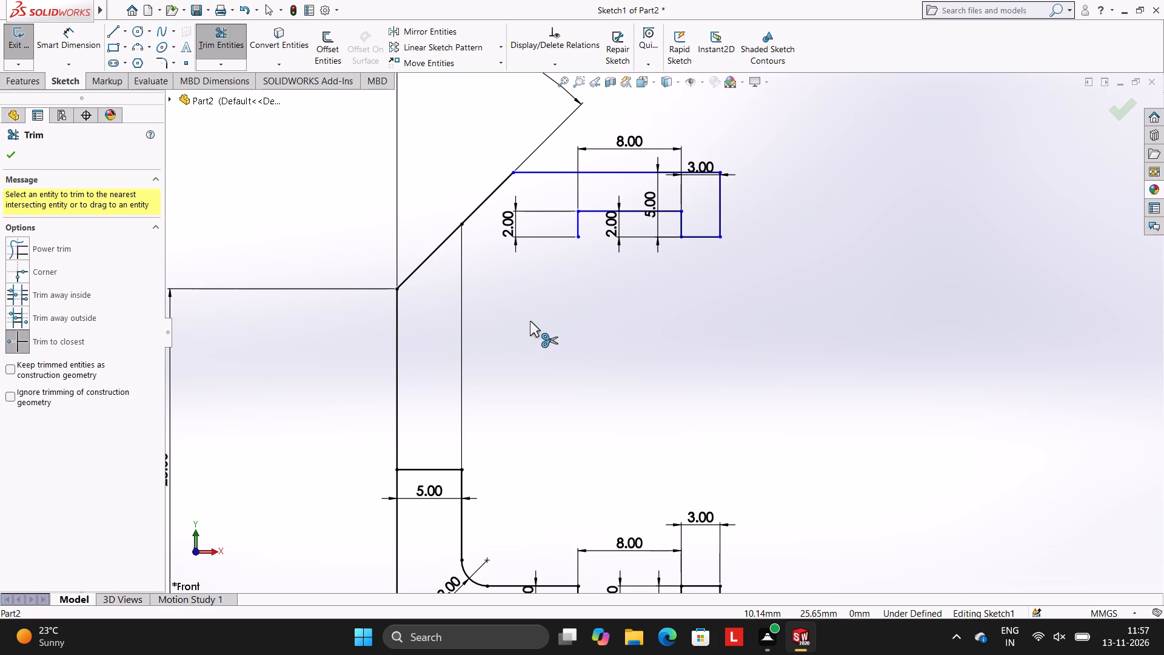
# From the vertical line's top, sketch connected lines: 5 mm perpendicular to the slanted line, about 3.6 mm at 45°, and about 3 mm horizontal to the upper groove's open end.
pyautogui.click(113, 30)
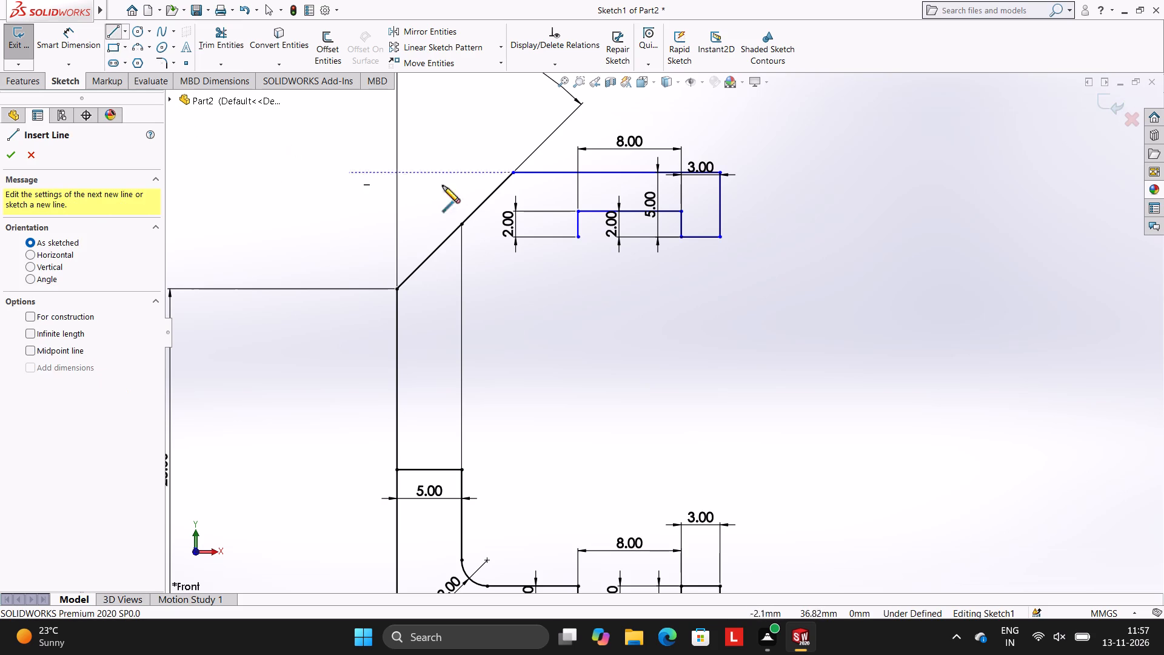
pyautogui.click(462, 223)
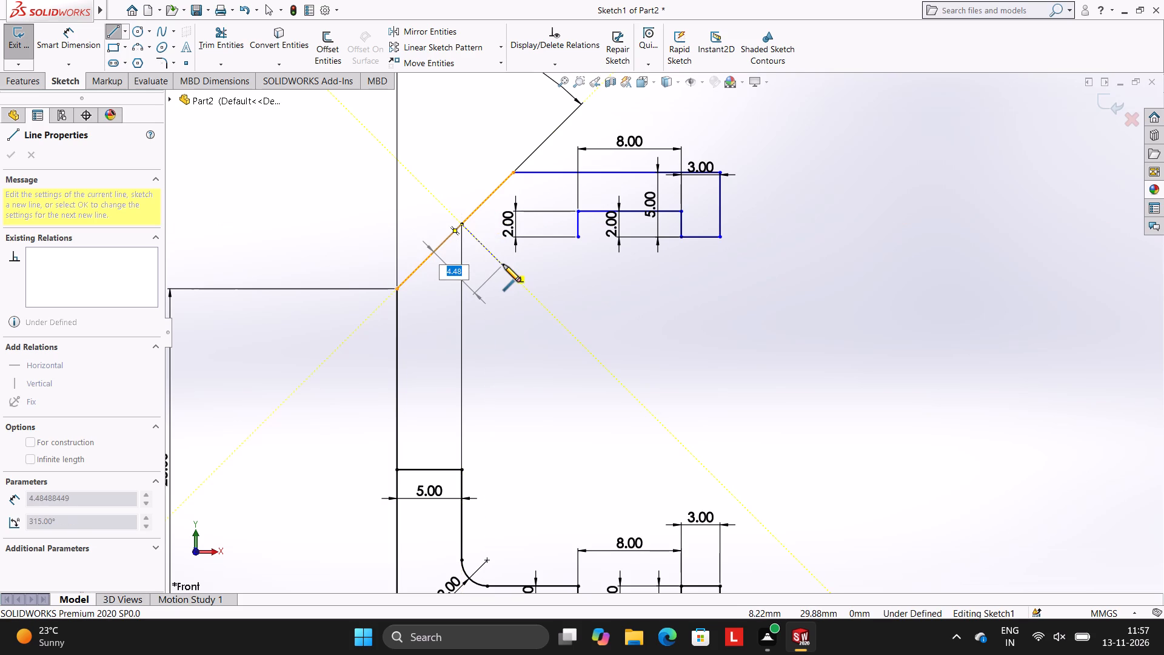
pyautogui.press('5')
pyautogui.press('Return')
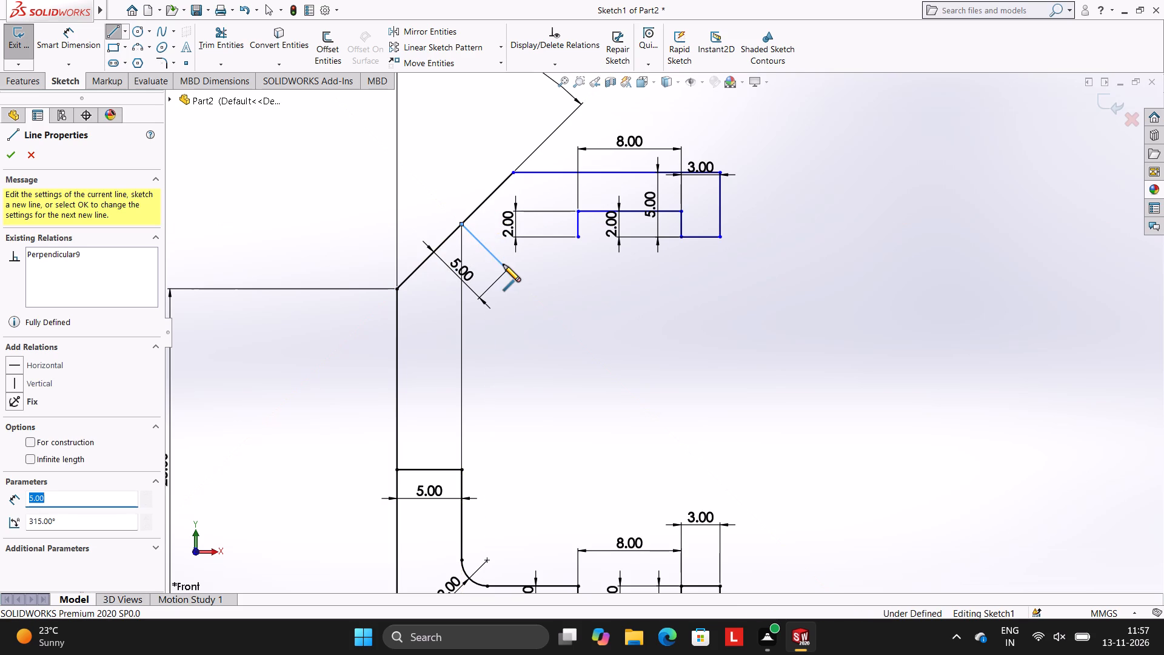
pyautogui.click(541, 238)
pyautogui.click(580, 236)
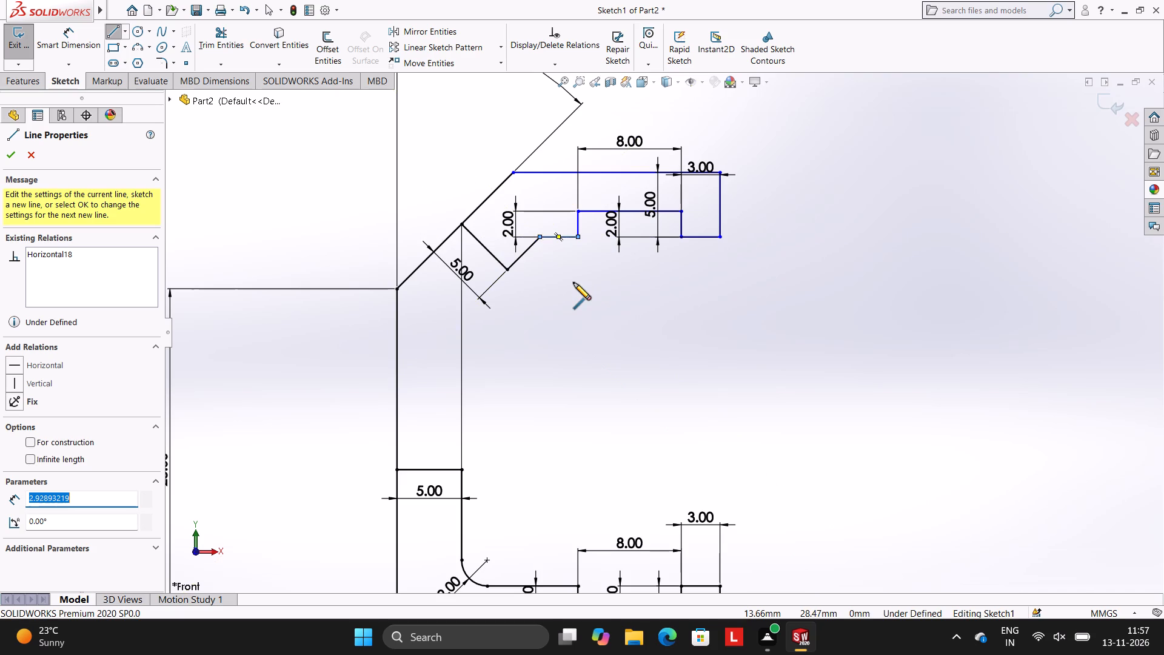
pyautogui.press('Escape')
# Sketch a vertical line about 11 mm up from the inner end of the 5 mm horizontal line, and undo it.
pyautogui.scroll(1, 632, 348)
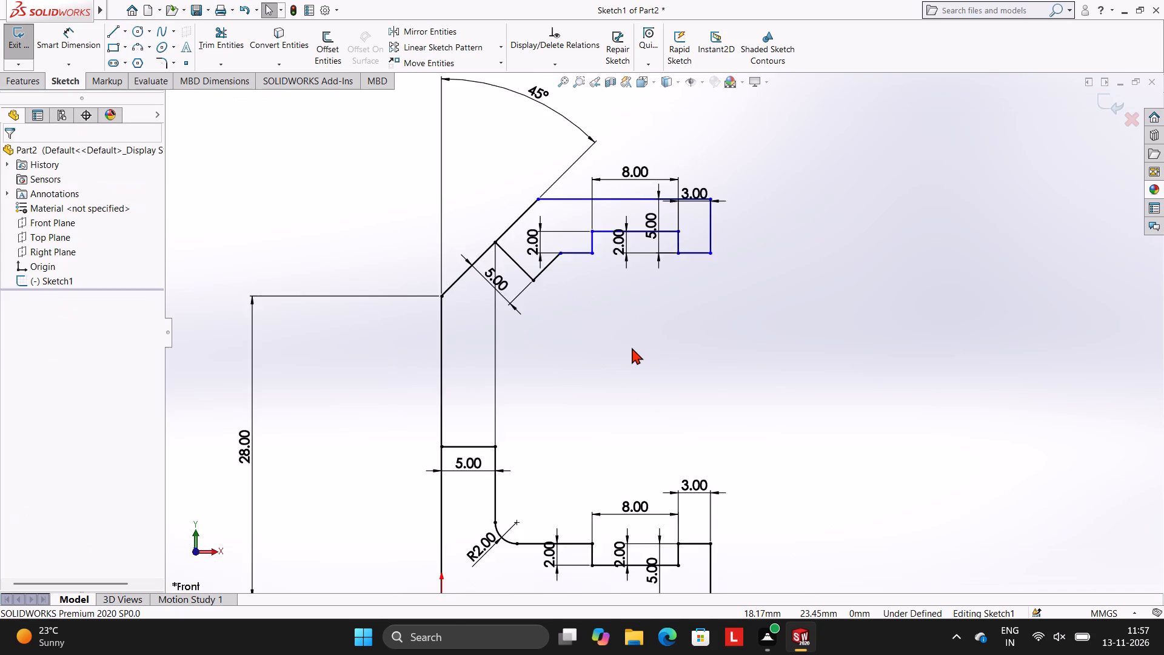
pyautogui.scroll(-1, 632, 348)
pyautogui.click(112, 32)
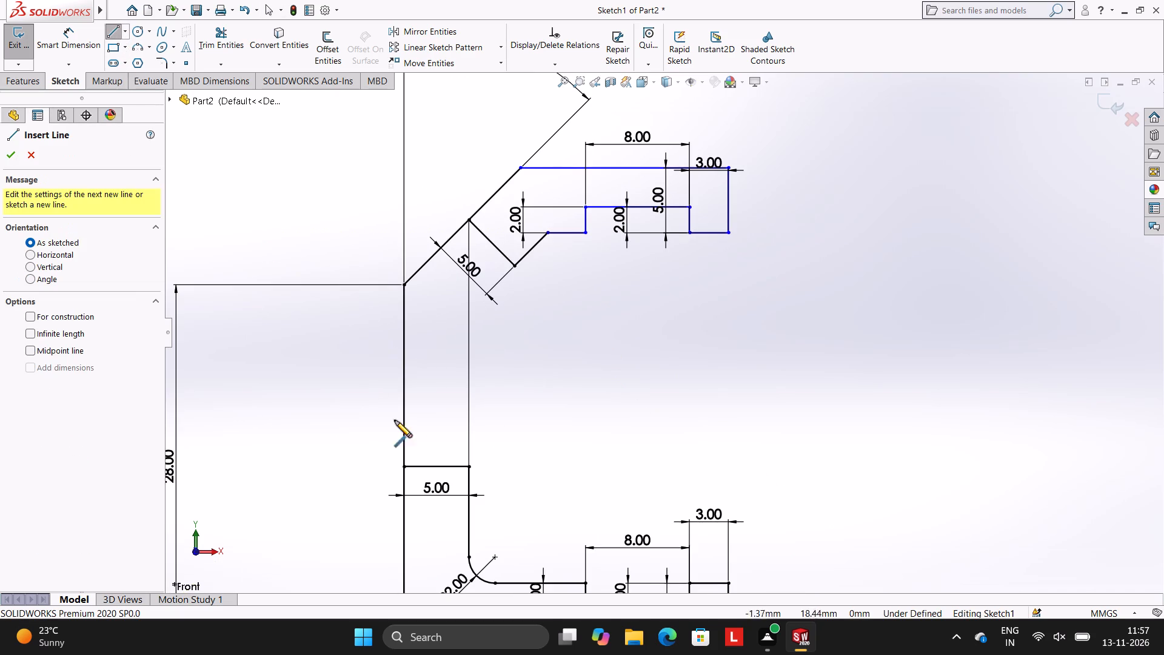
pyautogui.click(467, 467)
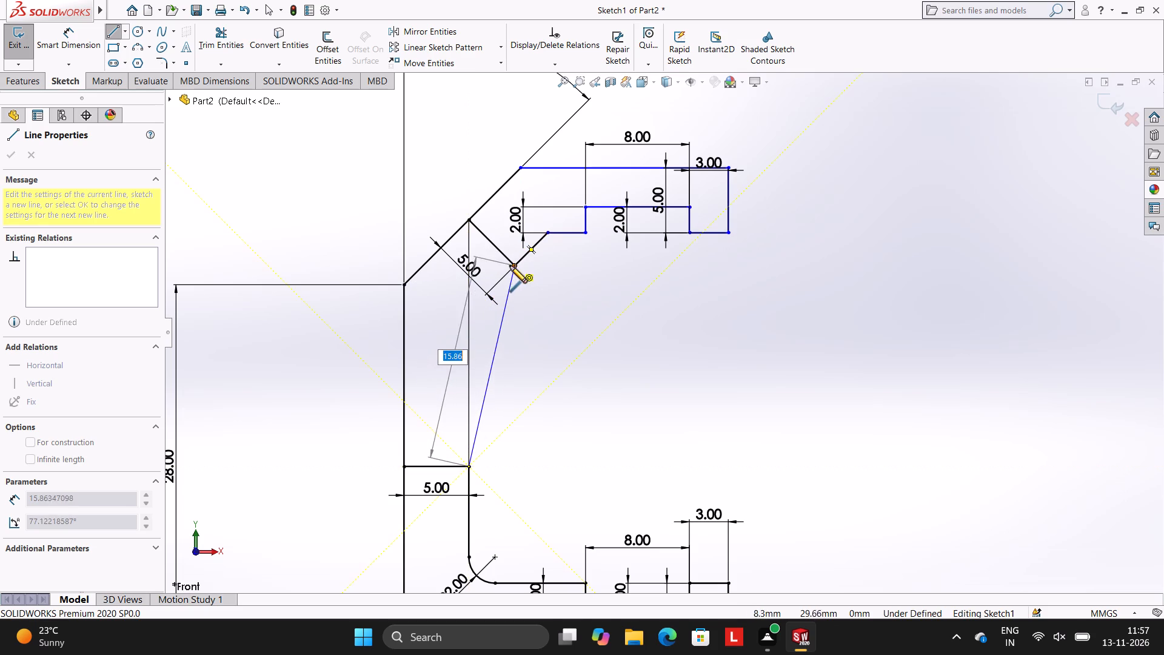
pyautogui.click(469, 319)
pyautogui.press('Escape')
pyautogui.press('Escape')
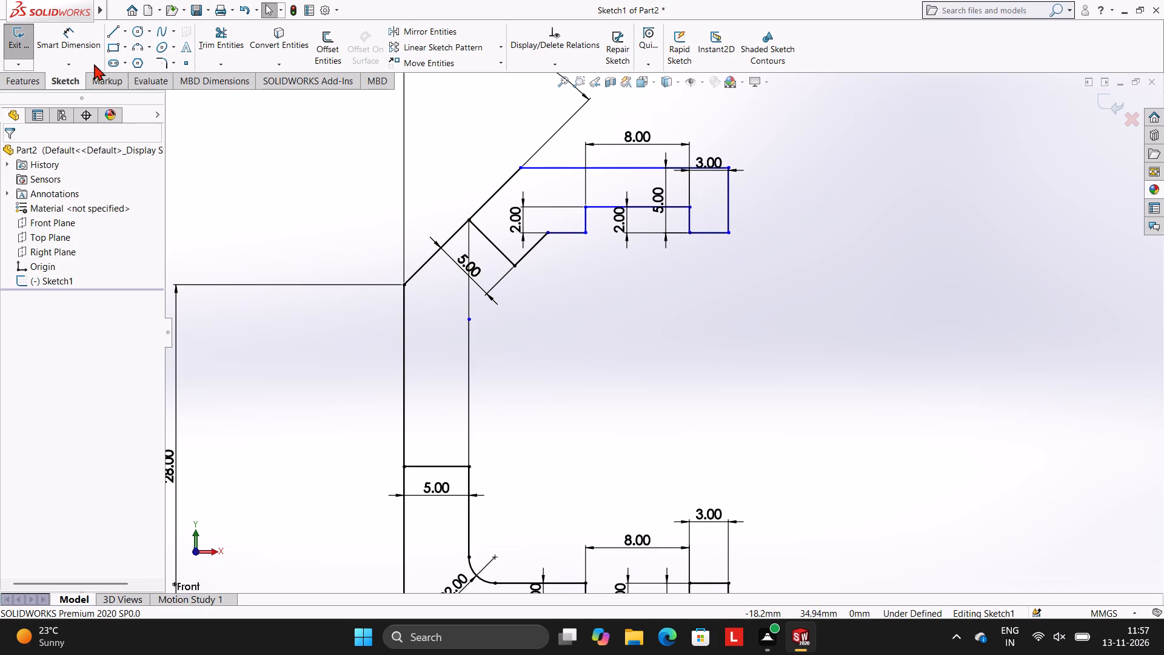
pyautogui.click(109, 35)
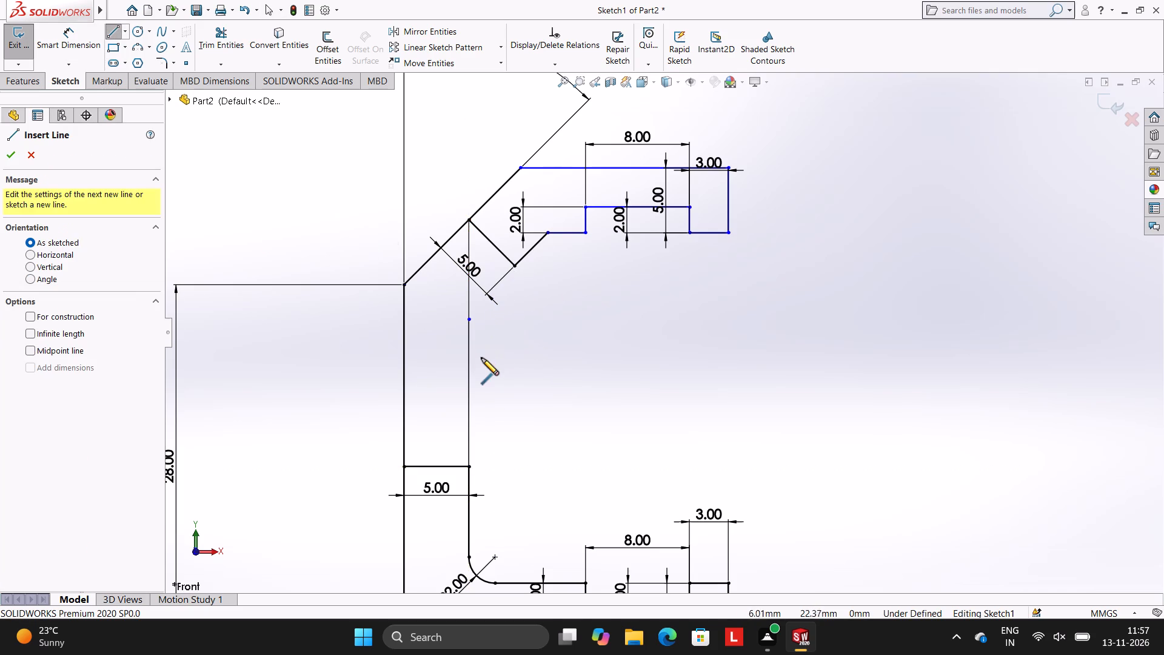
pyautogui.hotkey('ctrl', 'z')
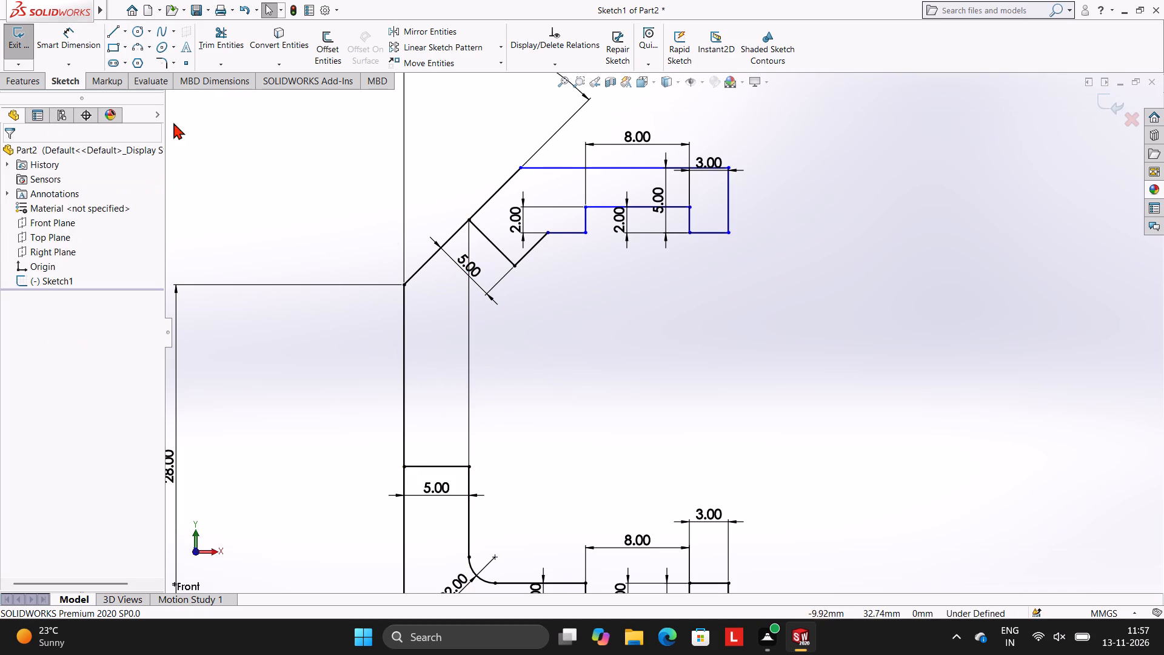
# Sketch a vertical line about 22 mm up from the inner end of the 5 mm horizontal line, crossing the slanted line.
pyautogui.click(109, 32)
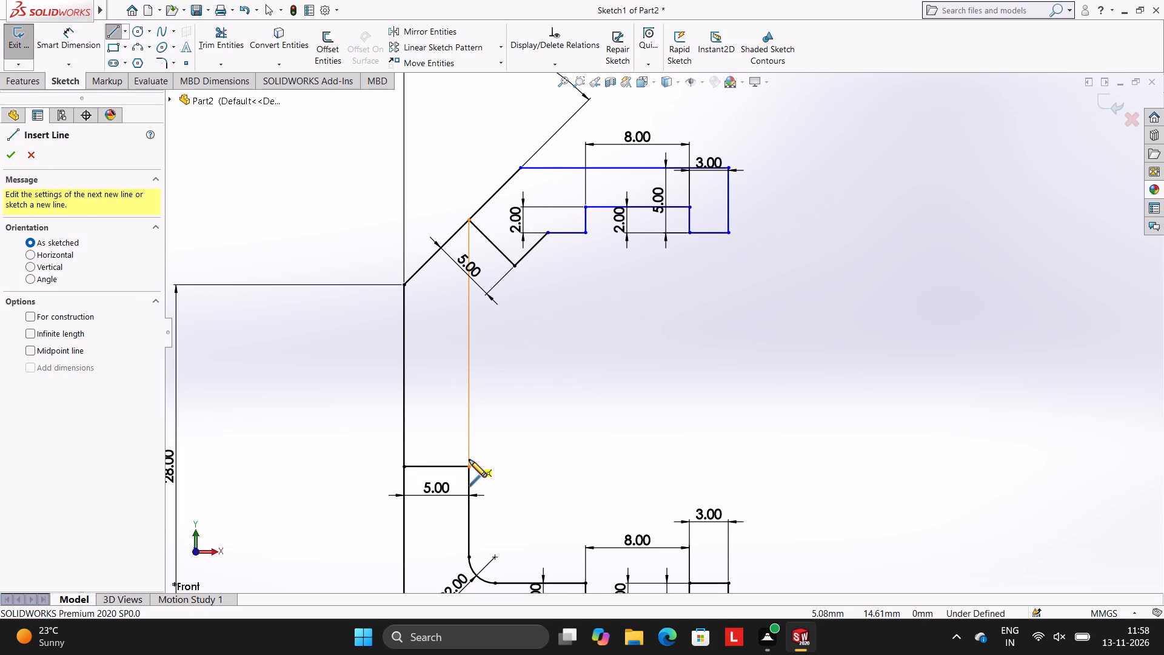
pyautogui.click(468, 467)
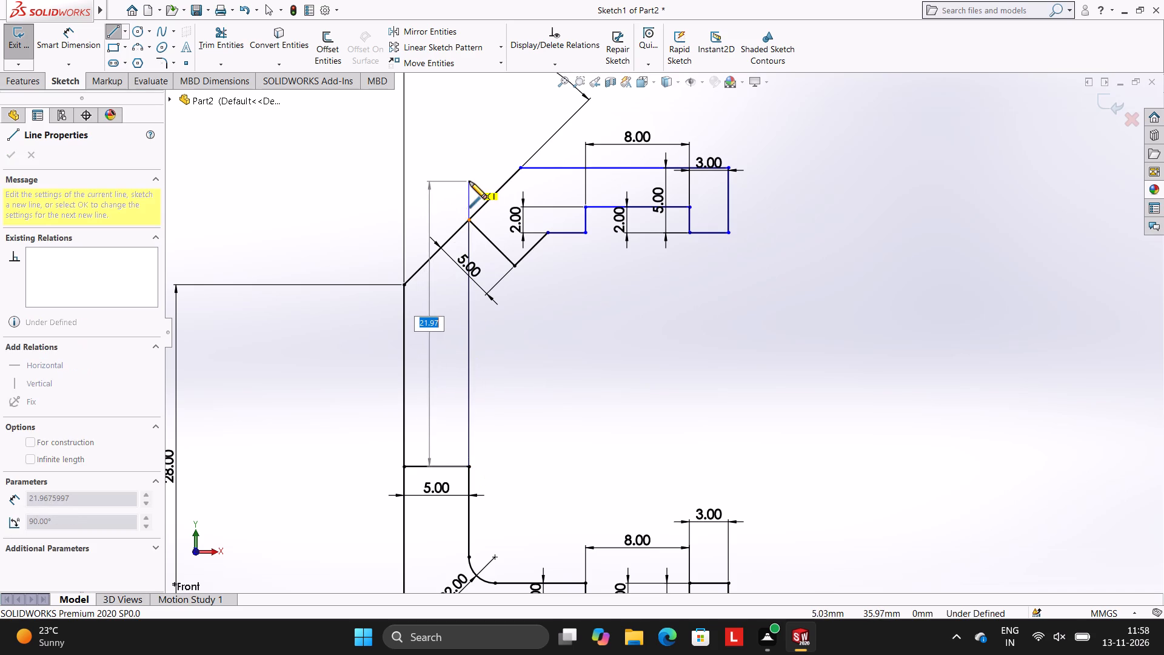
pyautogui.click(469, 181)
pyautogui.press('Escape')
pyautogui.press('Escape')
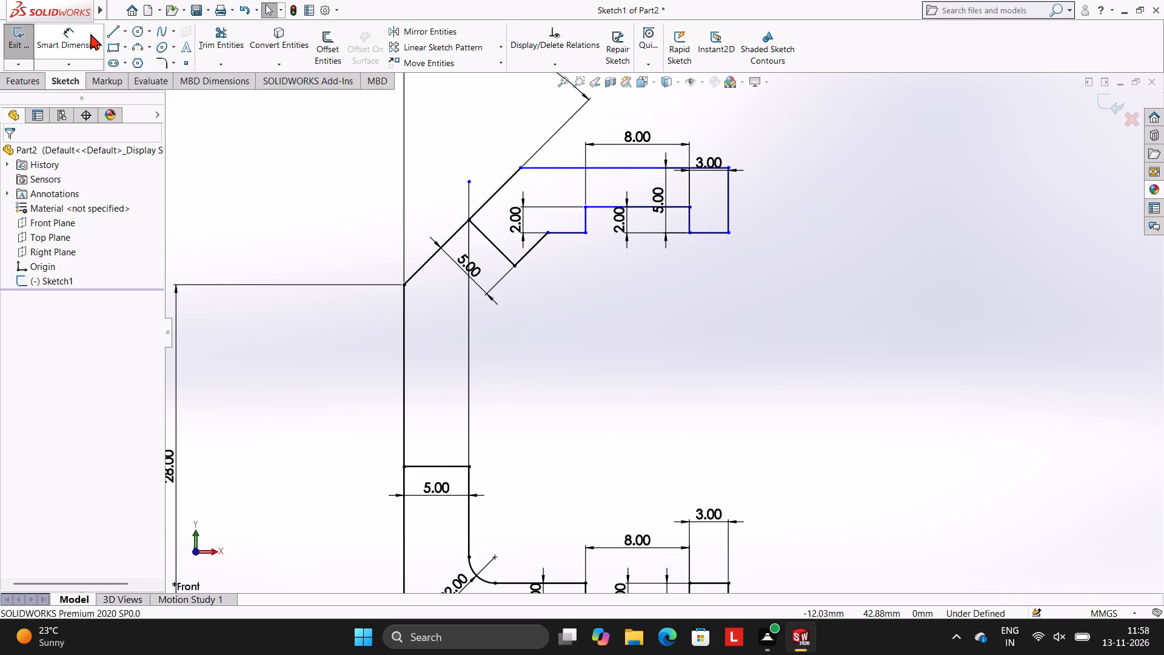
# Sketch a line parallel to the slanted line from the perpendicular 5 mm line's lower end, downward across the inner vertical line.
pyautogui.click(115, 26)
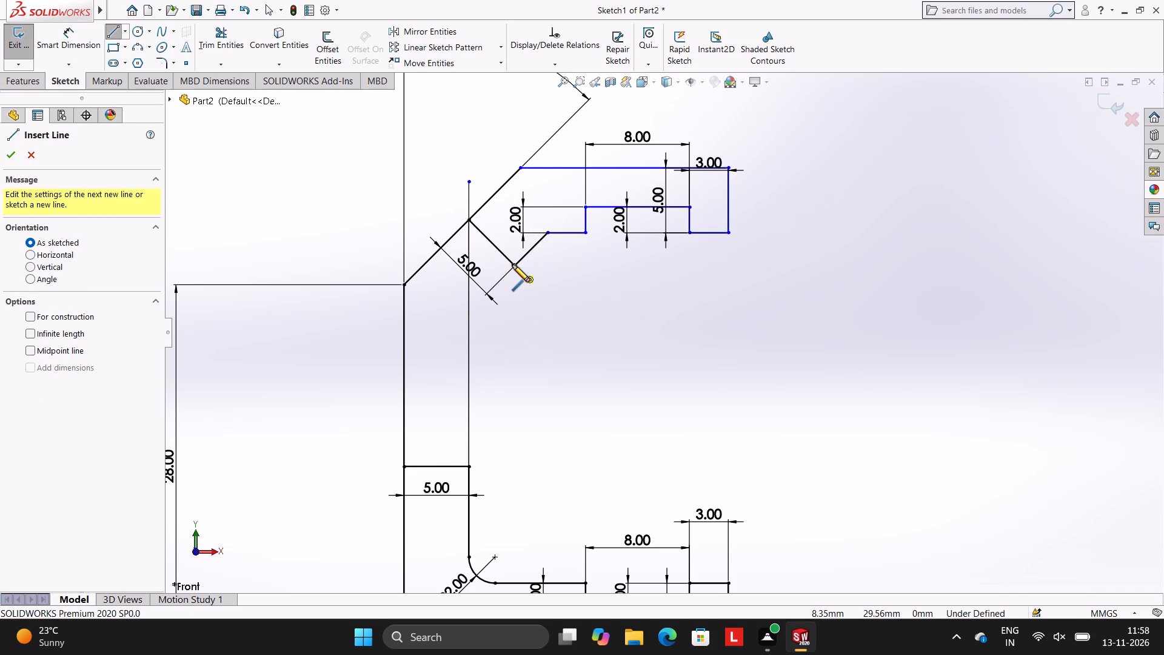
pyautogui.click(512, 264)
pyautogui.click(431, 352)
pyautogui.press('Escape')
pyautogui.press('Escape')
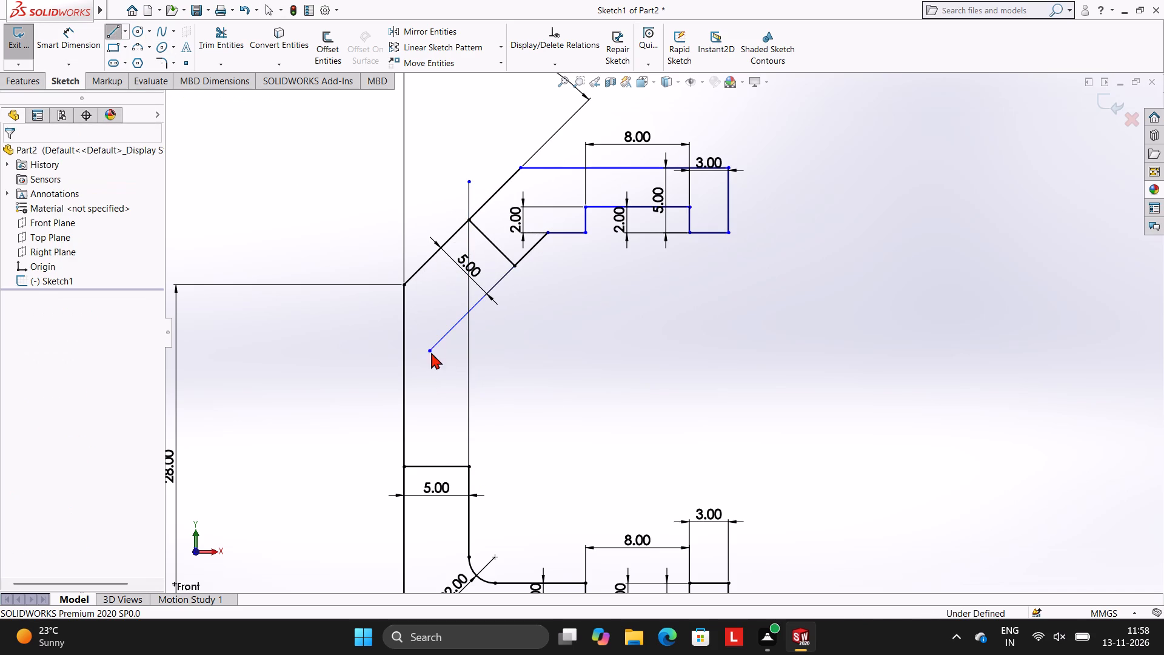
# Trim the inner vertical and slanted lines beyond their crossing, and the 5 mm perpendicular line, accepting removal of the attached dimension.
pyautogui.click(211, 26)
pyautogui.click(467, 200)
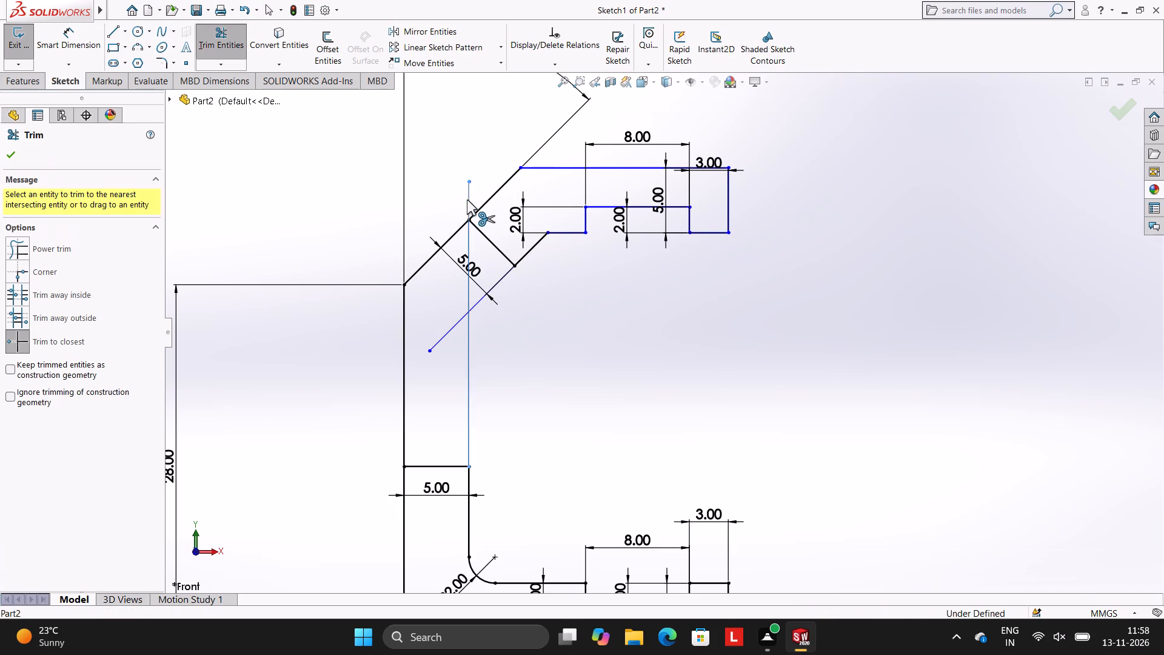
pyautogui.moveTo(453, 326); pyautogui.dragTo(455, 320)
pyautogui.click(454, 328)
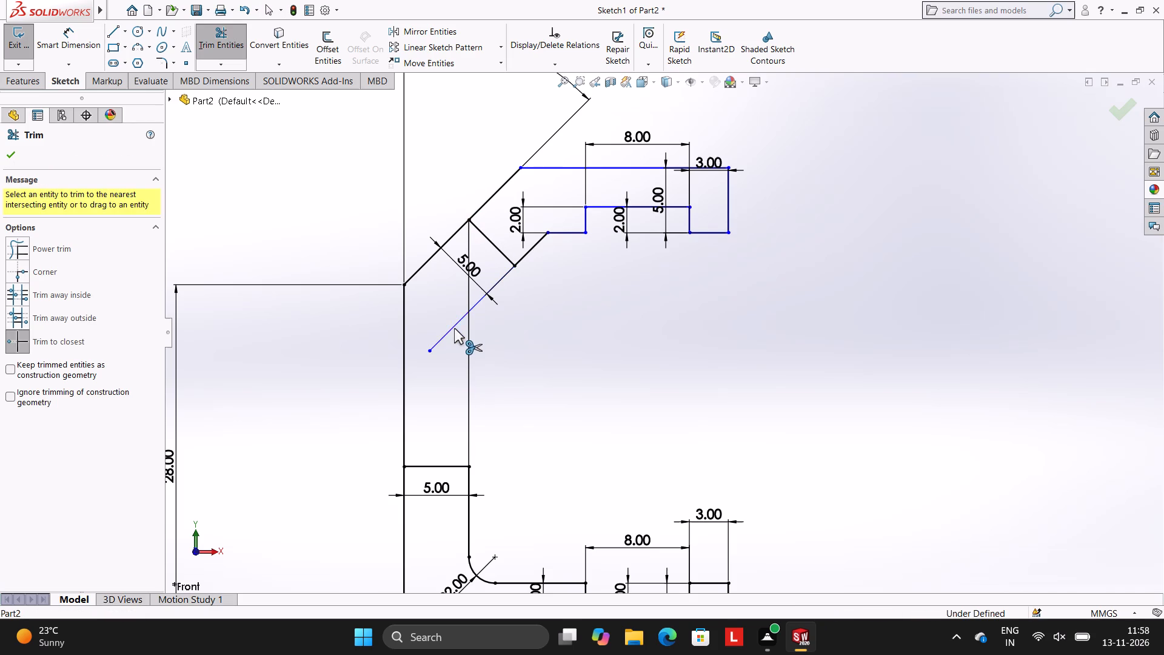
pyautogui.click(467, 298)
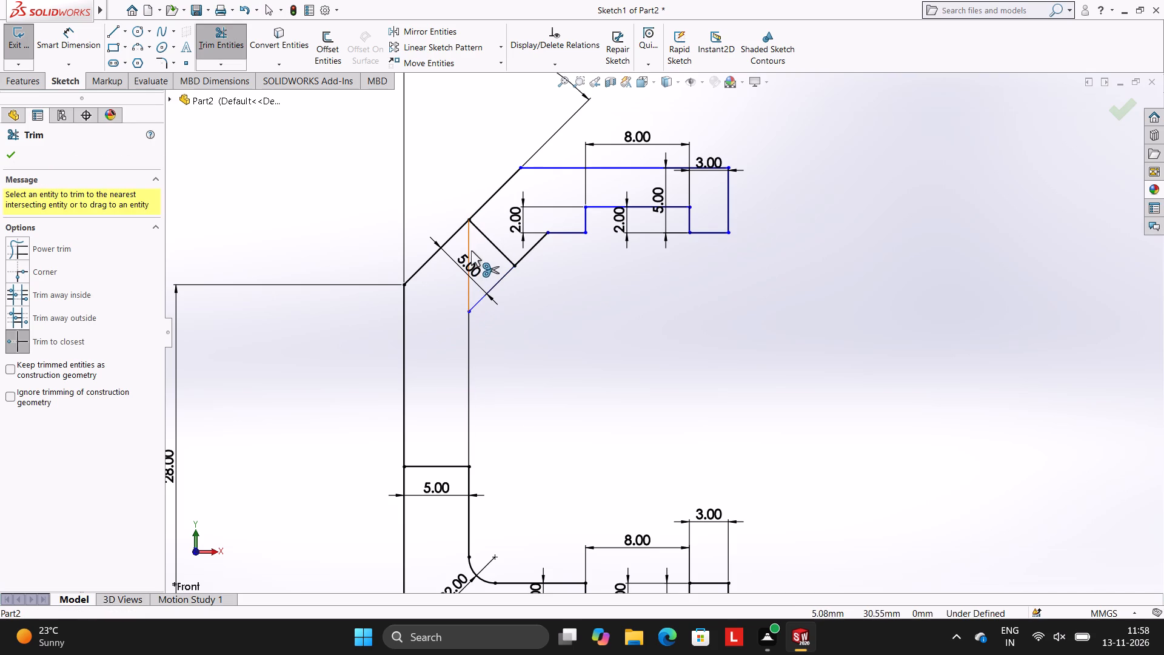
pyautogui.click(492, 239)
pyautogui.click(491, 239)
pyautogui.click(487, 241)
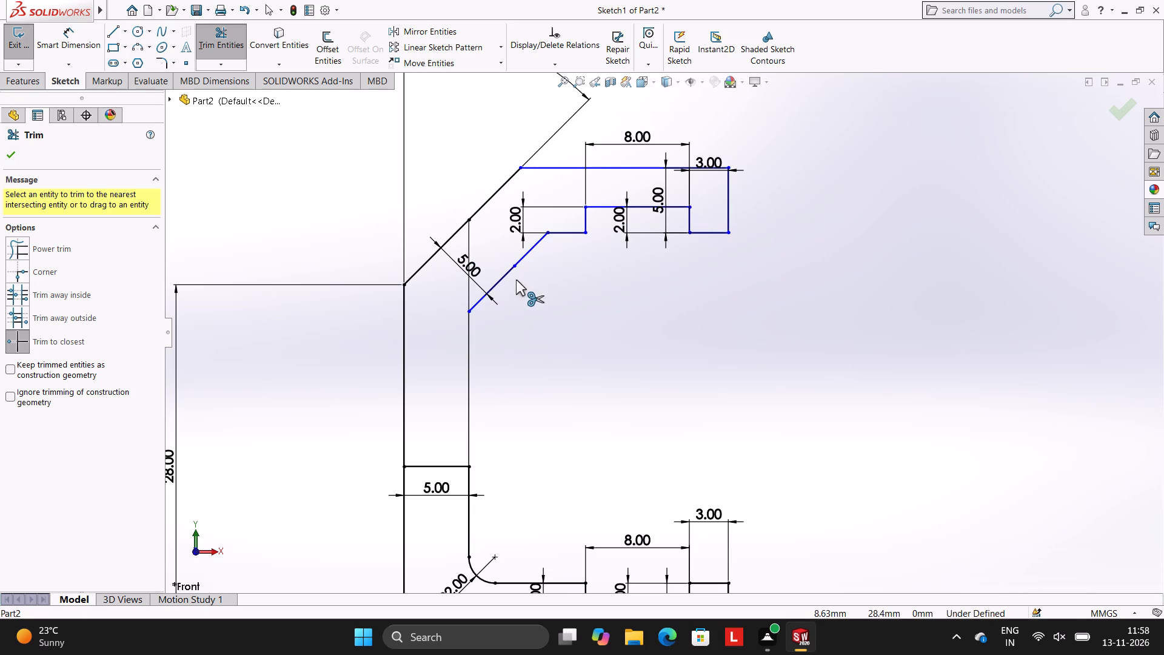
pyautogui.click(466, 291)
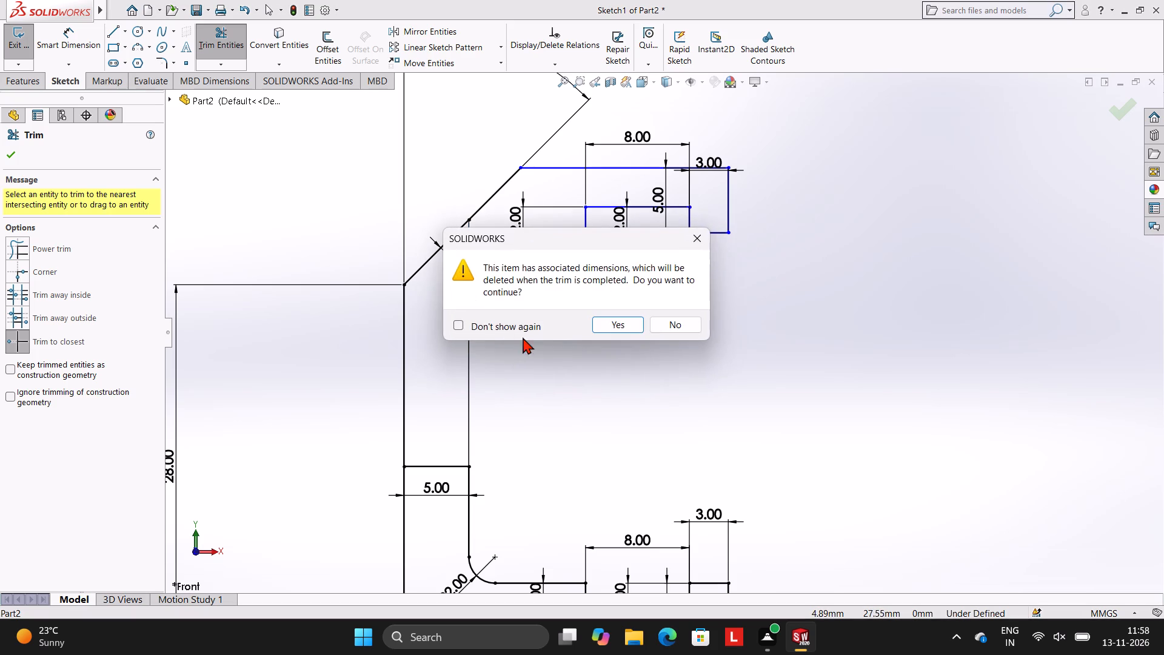
pyautogui.click(626, 323)
# Trim away both inner slanted segments between the inner vertical line's top and the upper groove's short horizontal line.
pyautogui.scroll(2, 635, 357)
pyautogui.scroll(-1, 635, 357)
pyautogui.scroll(3, 697, 428)
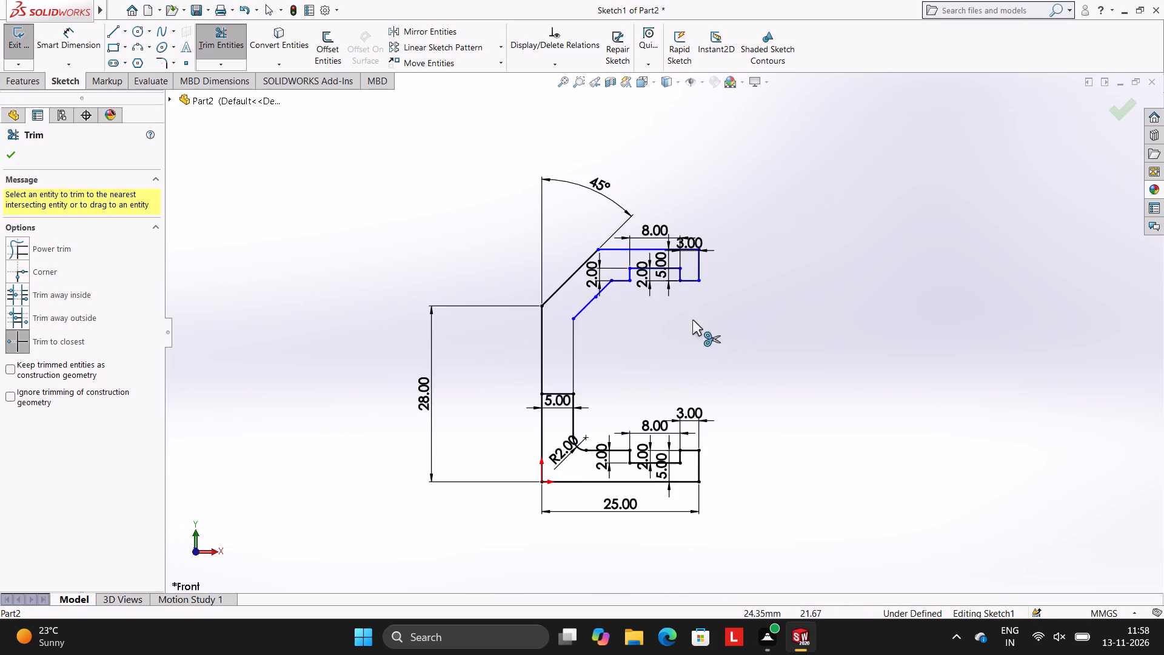
pyautogui.scroll(-3, 667, 277)
pyautogui.scroll(3, 716, 426)
pyautogui.scroll(-3, 724, 417)
pyautogui.scroll(1, 724, 417)
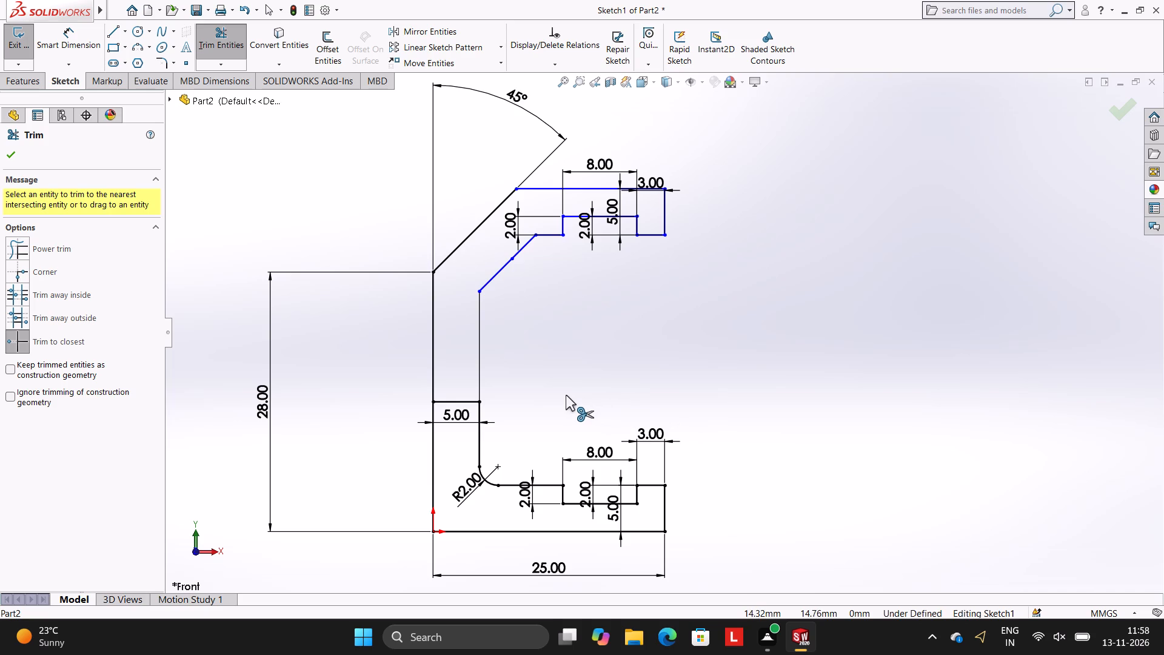
pyautogui.click(497, 274)
pyautogui.click(525, 246)
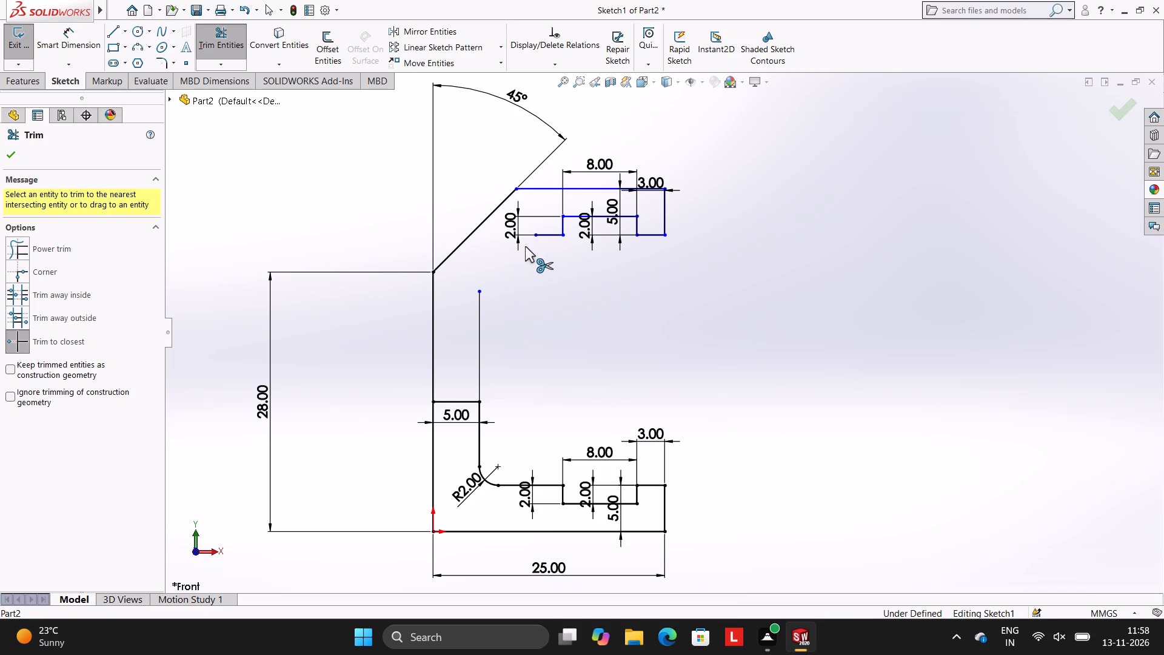
pyautogui.scroll(-2, 543, 270)
pyautogui.scroll(3, 594, 304)
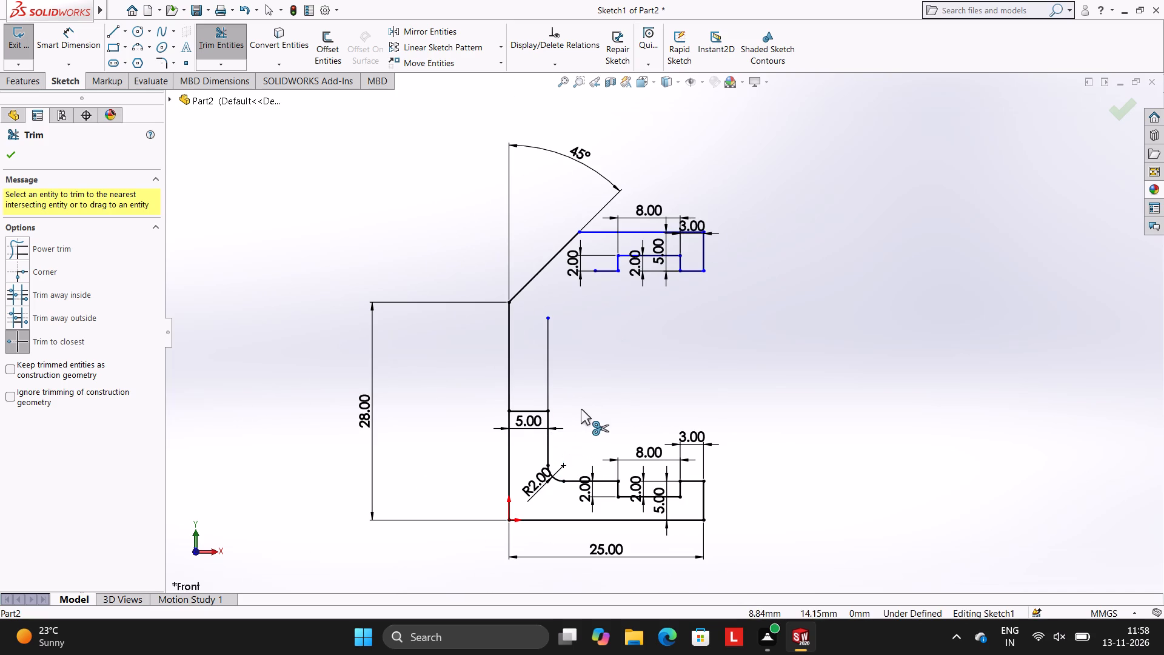
pyautogui.scroll(-2, 722, 408)
# Sketch a single 45° line about 8.6 mm long from the inner vertical line's top to the upper short horizontal line's open end.
pyautogui.click(116, 28)
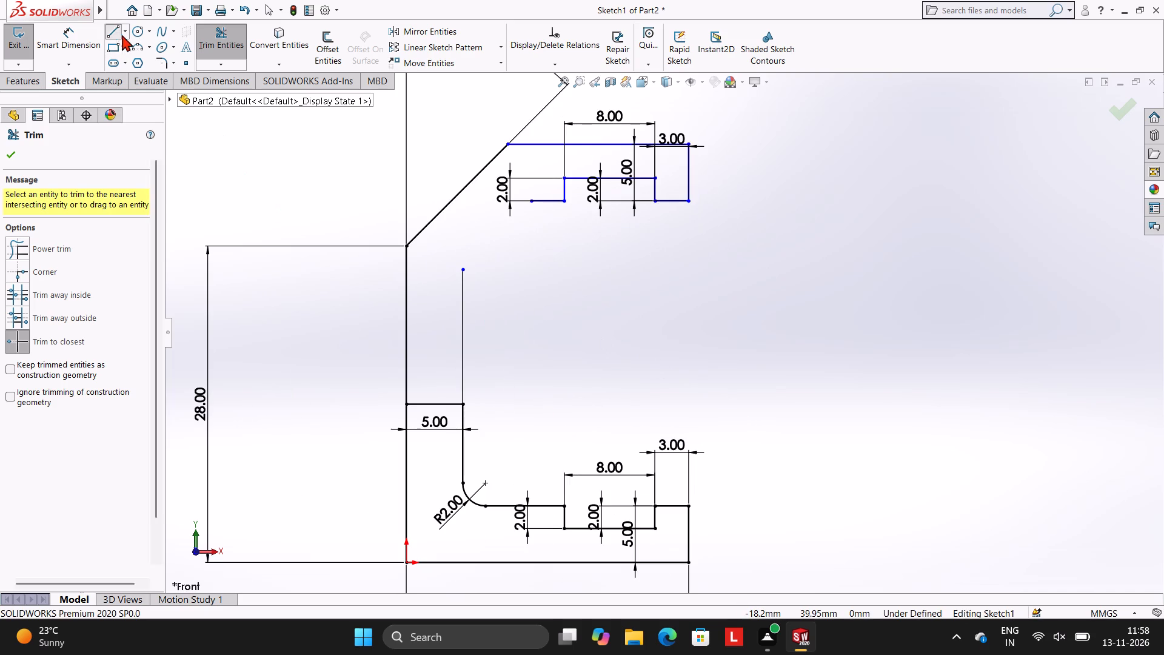
pyautogui.click(463, 268)
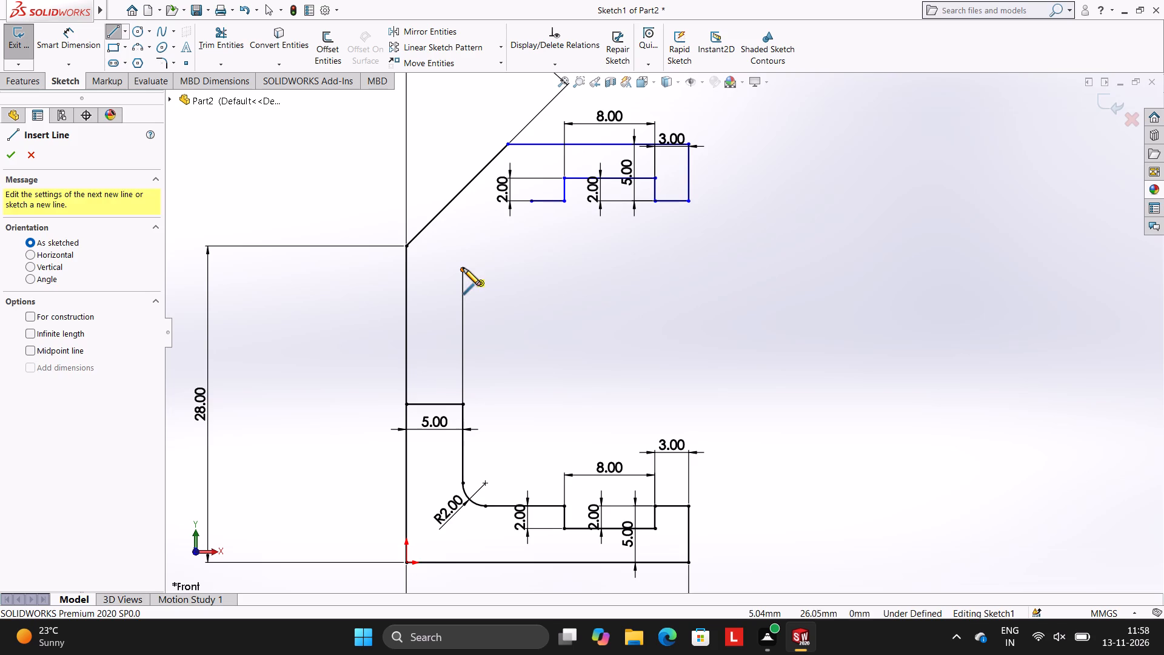
pyautogui.click(530, 201)
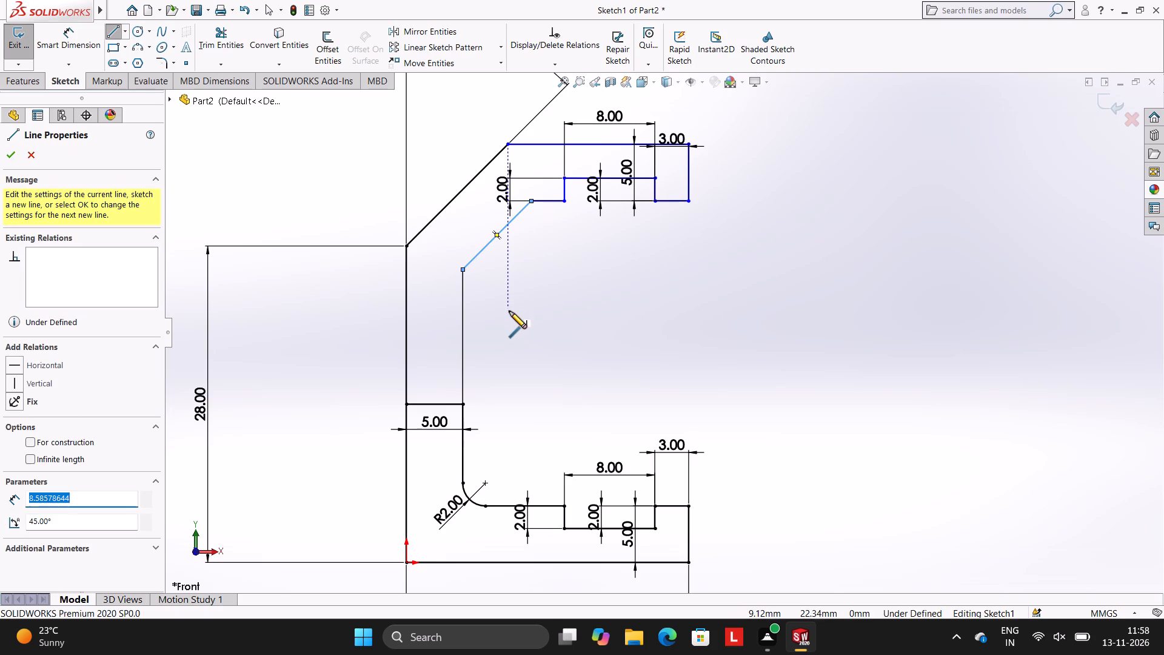
pyautogui.press('Escape')
# Trim away all inner vertical segments above the R2 base fillet and the 5 mm horizontal line crossing the wall.
pyautogui.scroll(2, 538, 280)
pyautogui.scroll(-2, 577, 212)
pyautogui.scroll(2, 713, 310)
pyautogui.scroll(-2, 712, 317)
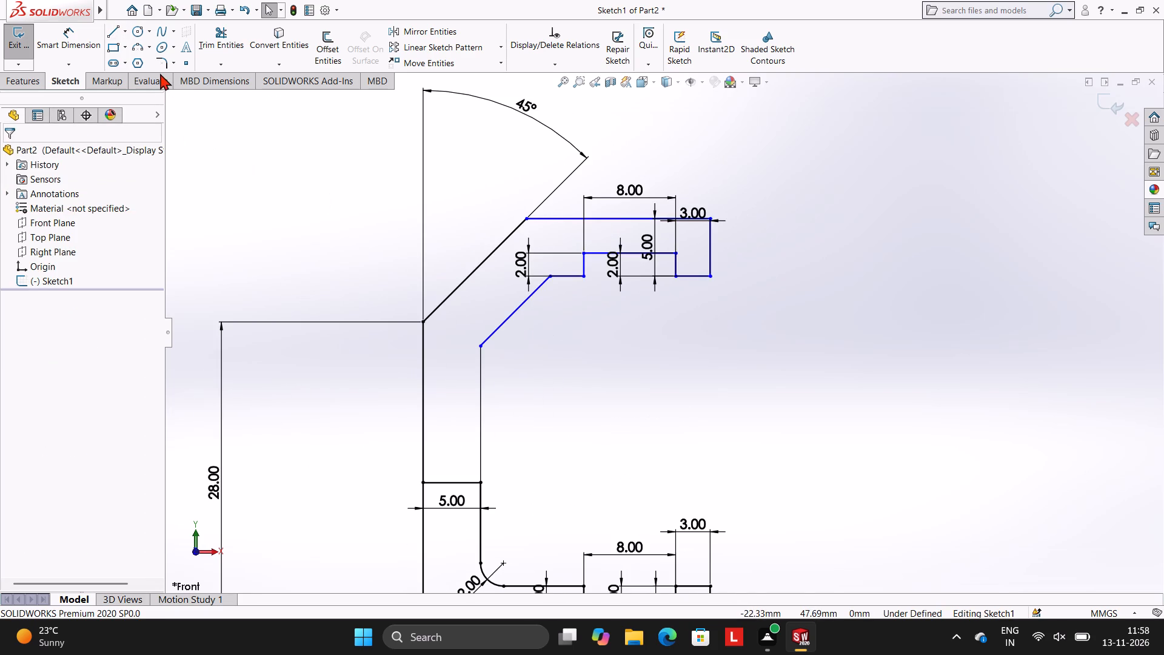
pyautogui.click(161, 63)
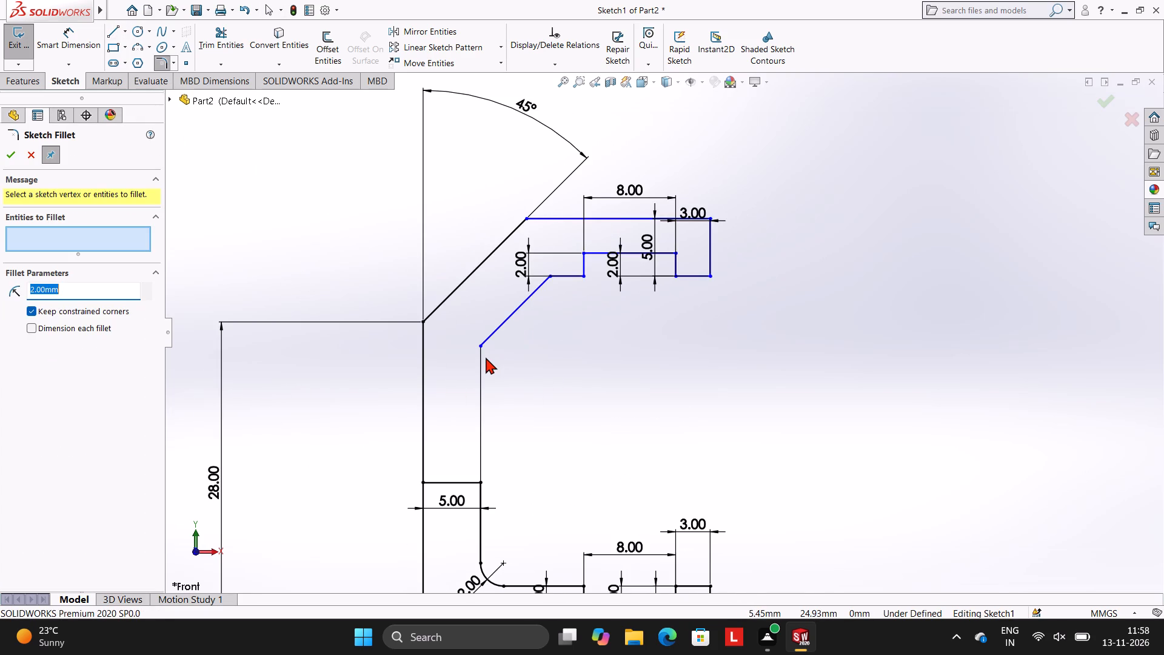
pyautogui.click(227, 47)
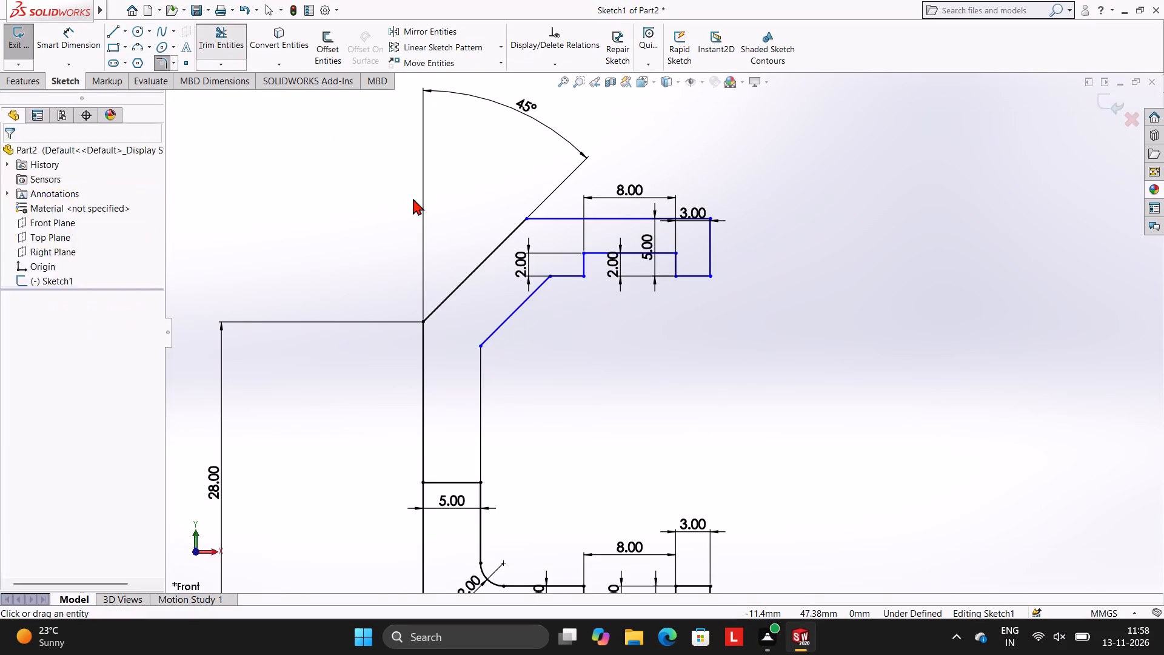
pyautogui.scroll(3, 552, 327)
pyautogui.scroll(-2, 560, 335)
pyautogui.click(564, 483)
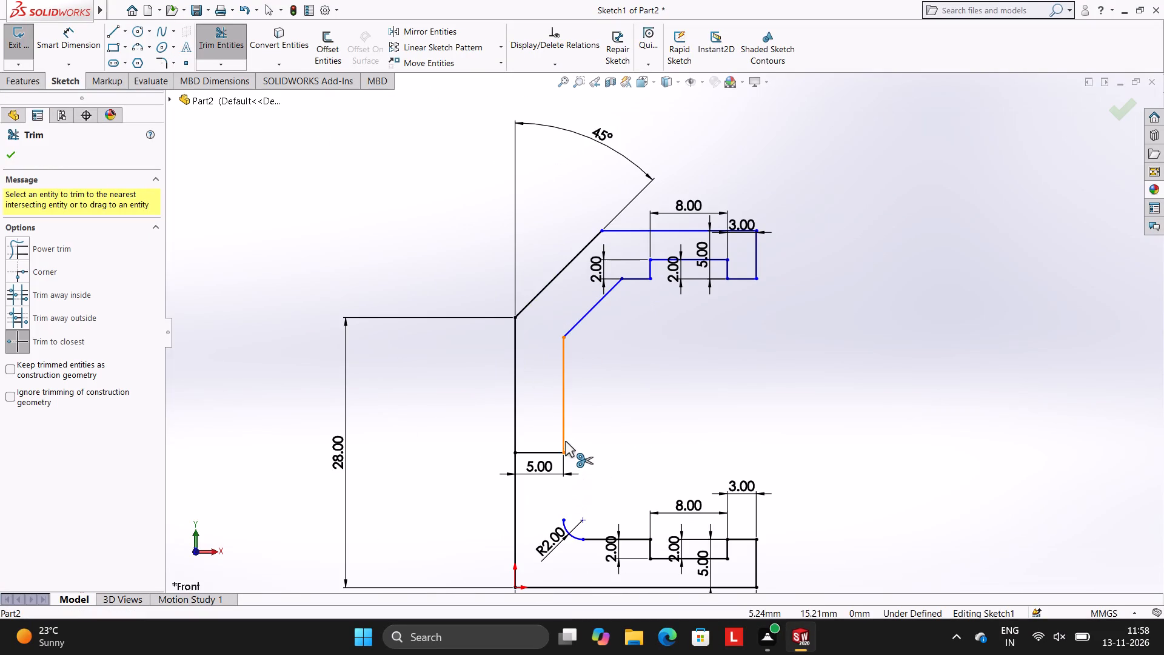
pyautogui.click(565, 441)
pyautogui.click(552, 453)
pyautogui.click(563, 437)
pyautogui.scroll(3, 717, 478)
pyautogui.scroll(-2, 717, 477)
# Sketch a vertical line about 18.9 mm long from the inner slanted line's lower end to the base fillet arc's upper end.
pyautogui.click(114, 31)
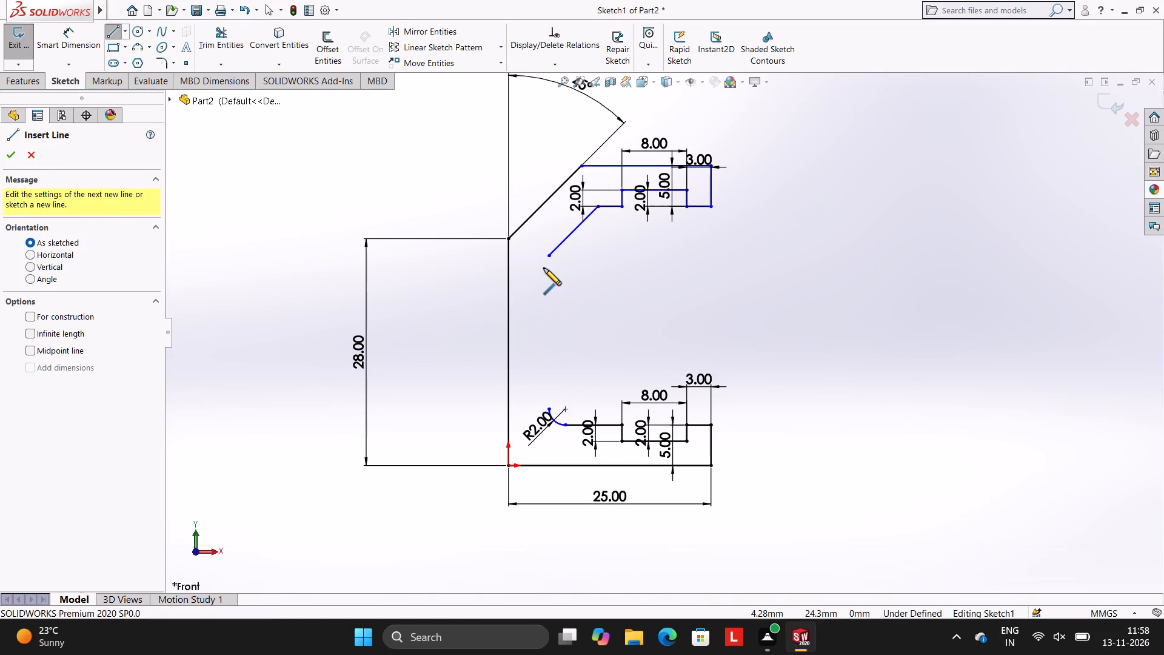
pyautogui.click(549, 255)
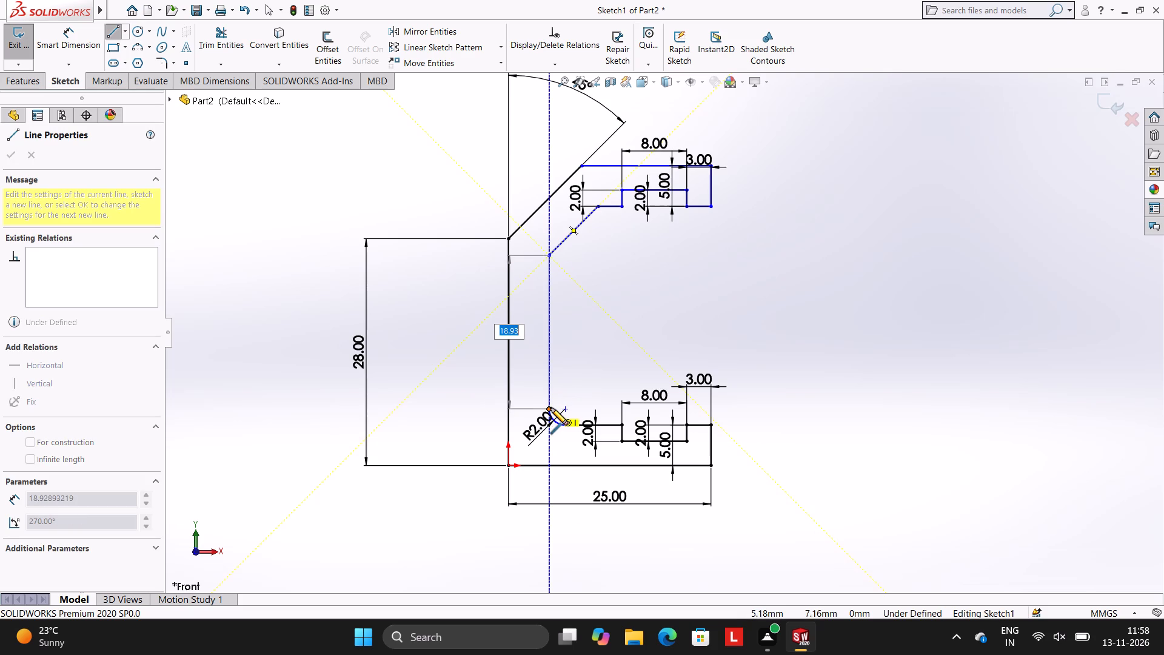
pyautogui.click(550, 408)
pyautogui.press('Escape')
pyautogui.press('Escape')
pyautogui.press('Escape')
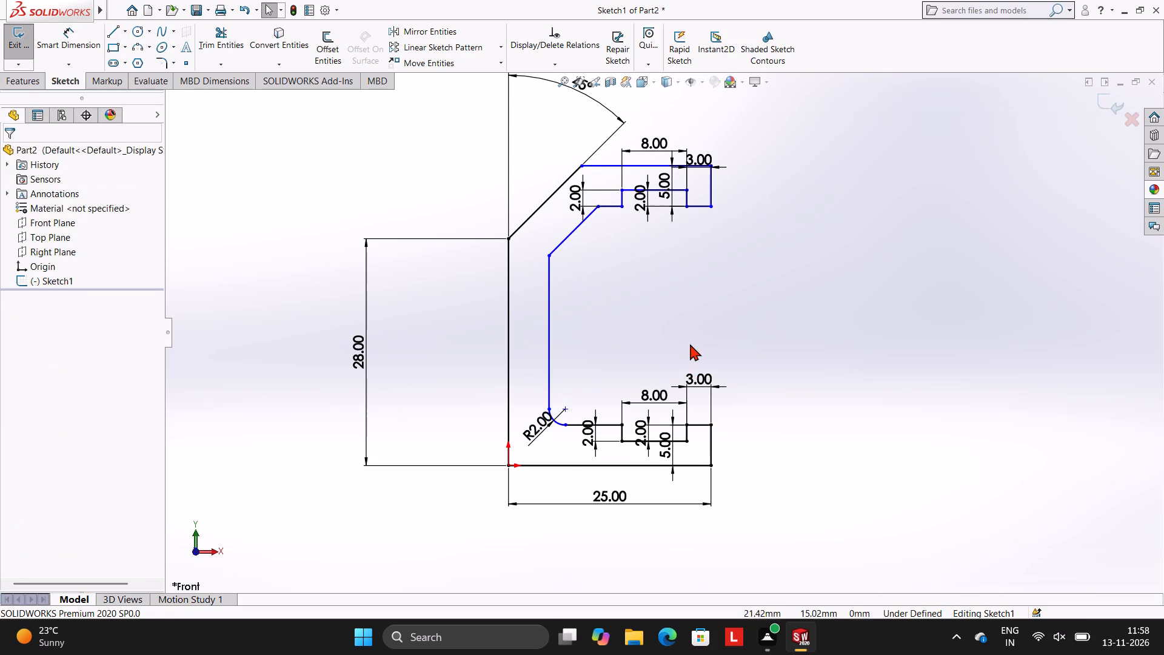
# Fillet both ends of the inner slanted line with 2 mm radii, where it meets the vertical and upper horizontal lines.
pyautogui.scroll(2, 691, 344)
pyautogui.scroll(-2, 691, 344)
pyautogui.click(164, 67)
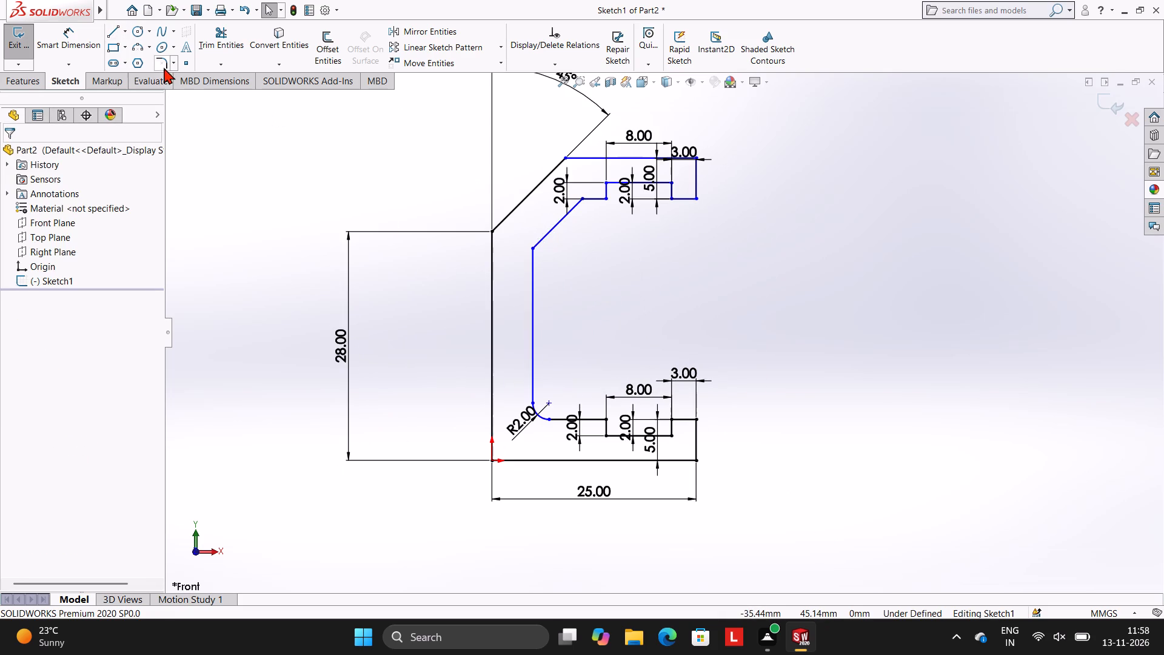
pyautogui.click(533, 258)
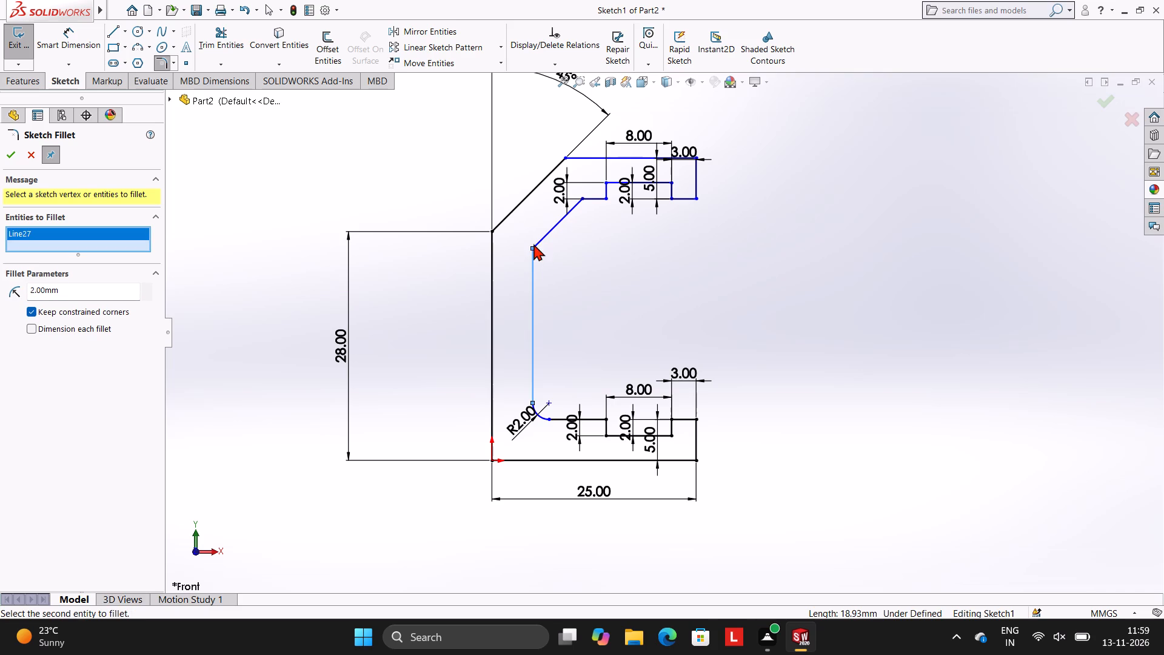
pyautogui.click(543, 237)
pyautogui.click(566, 218)
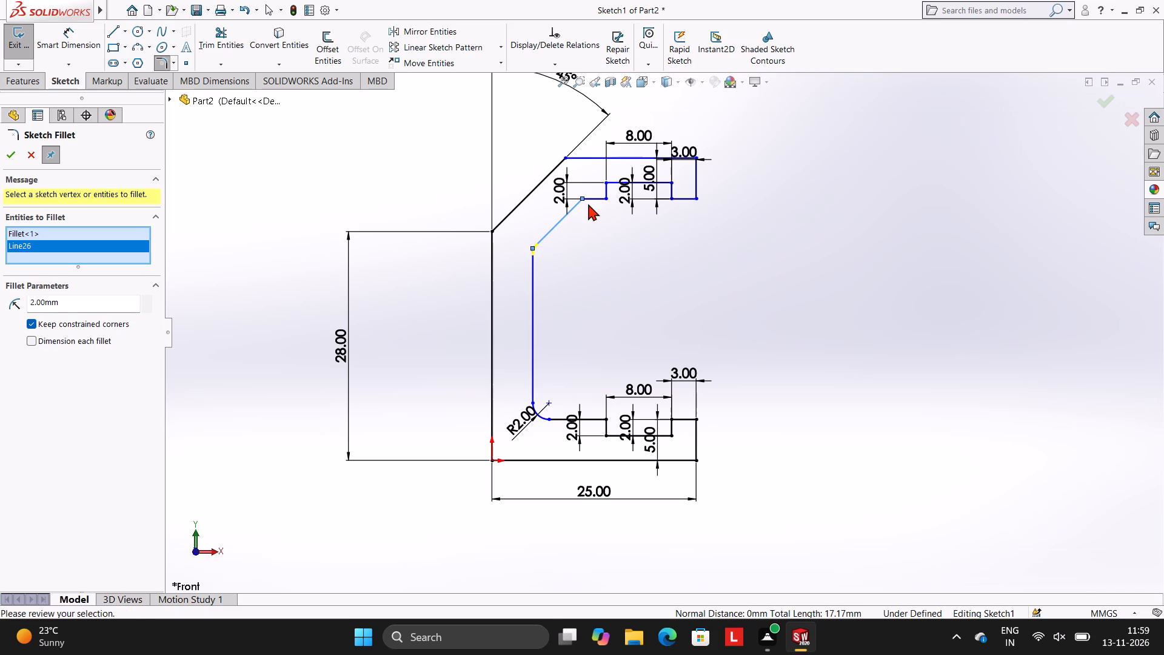
pyautogui.click(591, 200)
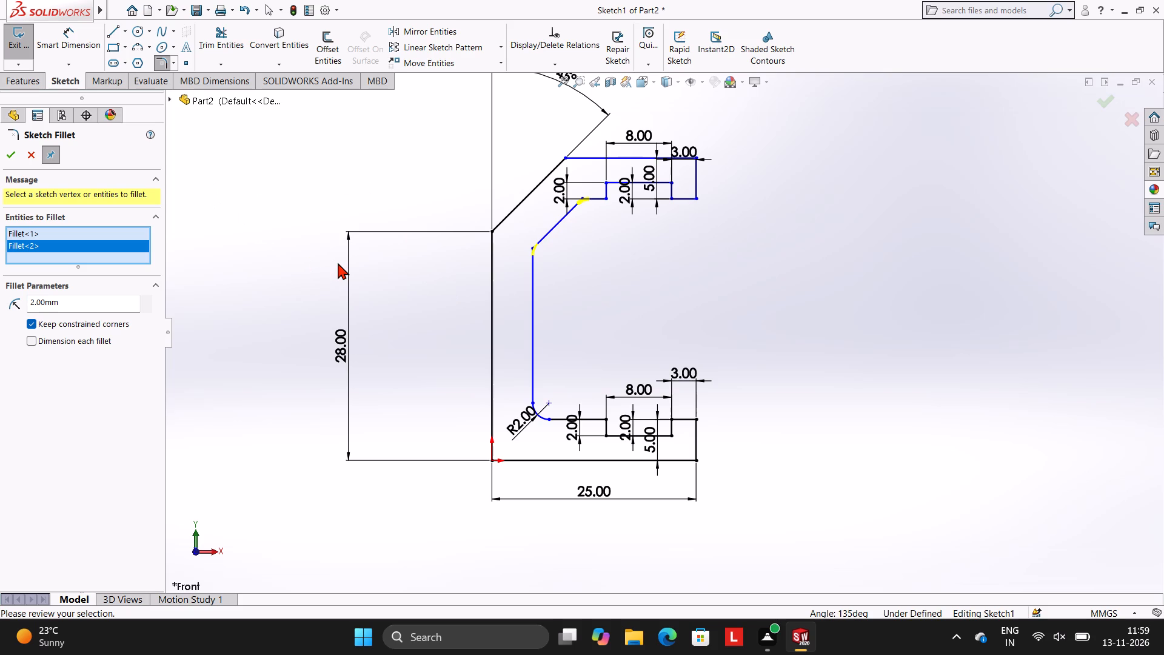
pyautogui.click(6, 155)
pyautogui.moveTo(286, 160); pyautogui.dragTo(302, 160)
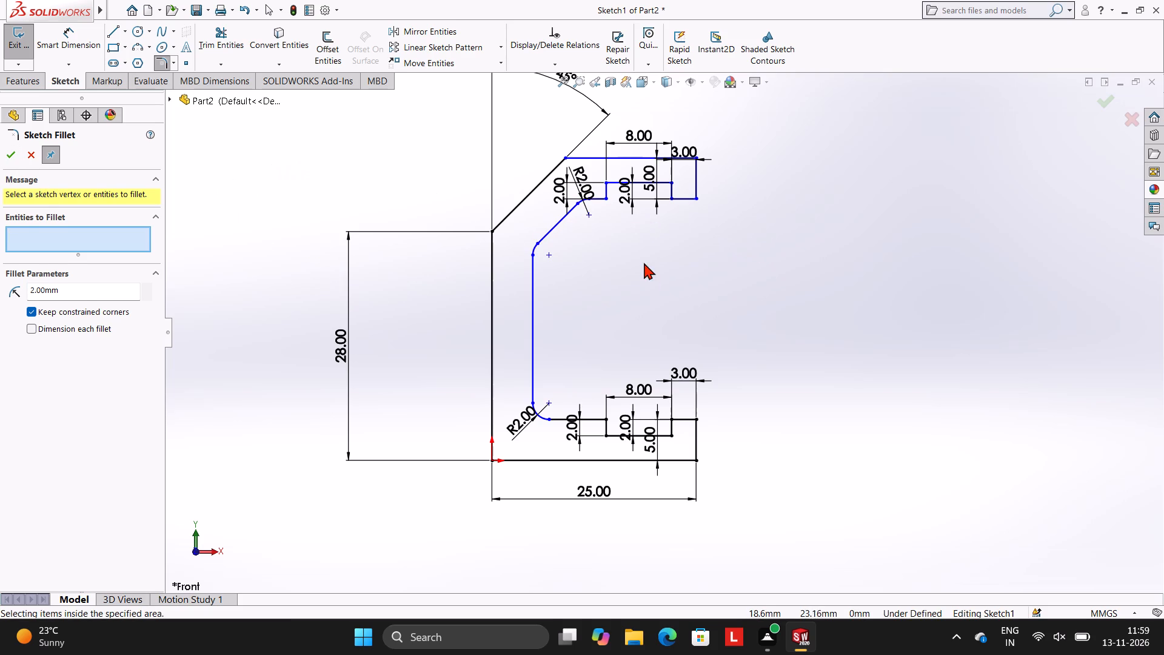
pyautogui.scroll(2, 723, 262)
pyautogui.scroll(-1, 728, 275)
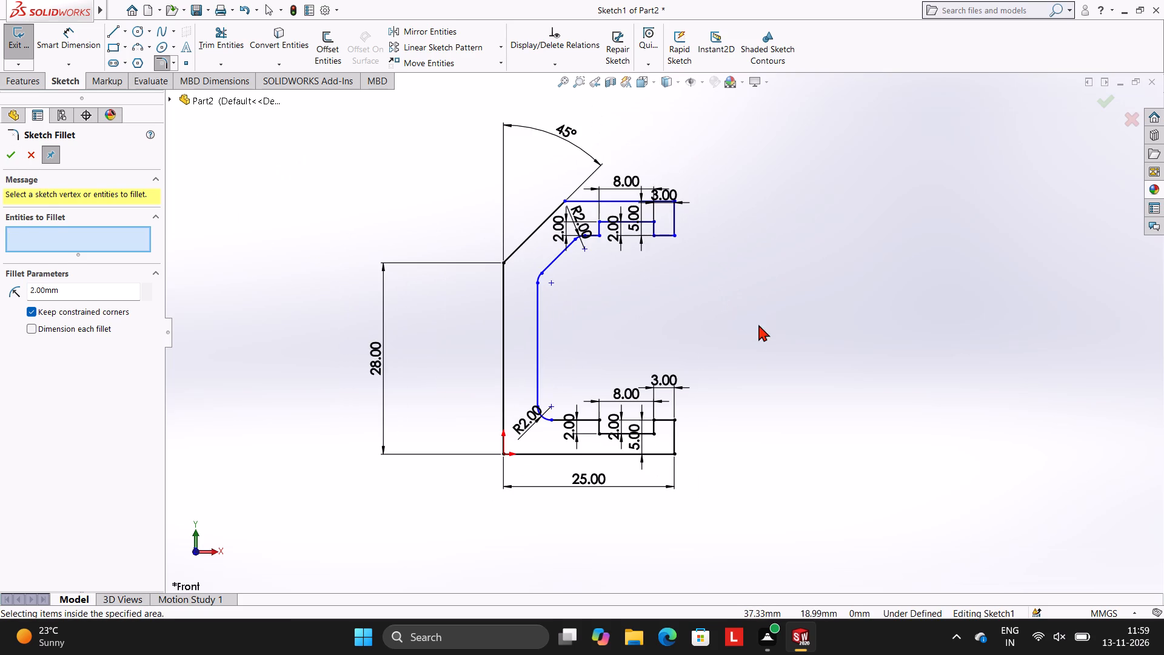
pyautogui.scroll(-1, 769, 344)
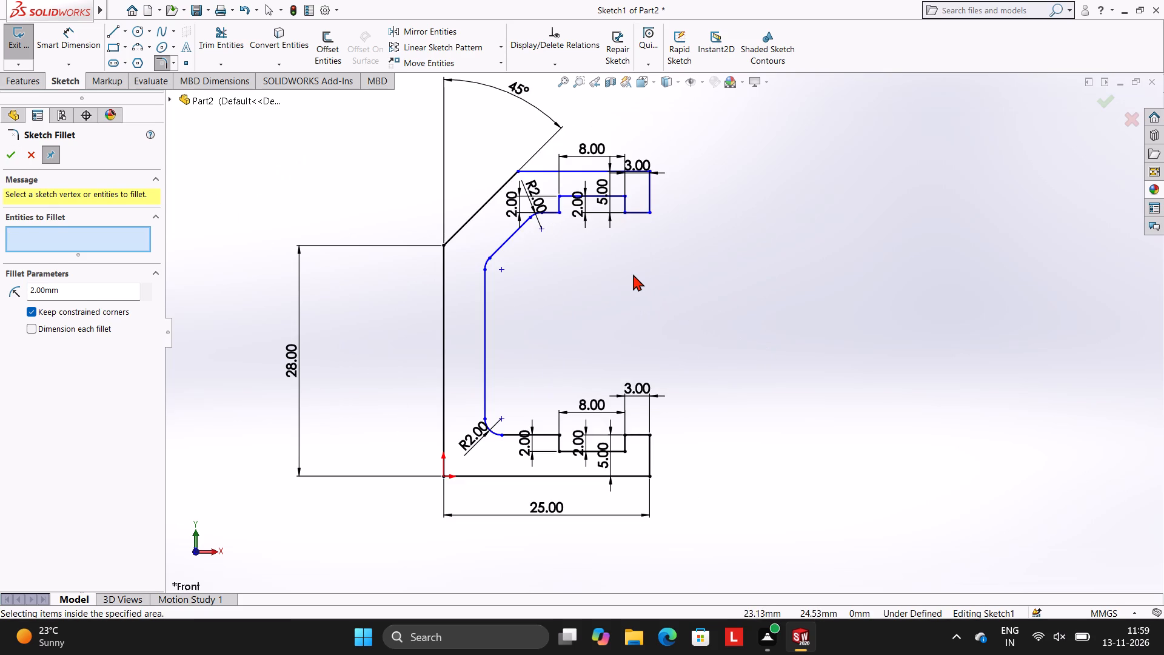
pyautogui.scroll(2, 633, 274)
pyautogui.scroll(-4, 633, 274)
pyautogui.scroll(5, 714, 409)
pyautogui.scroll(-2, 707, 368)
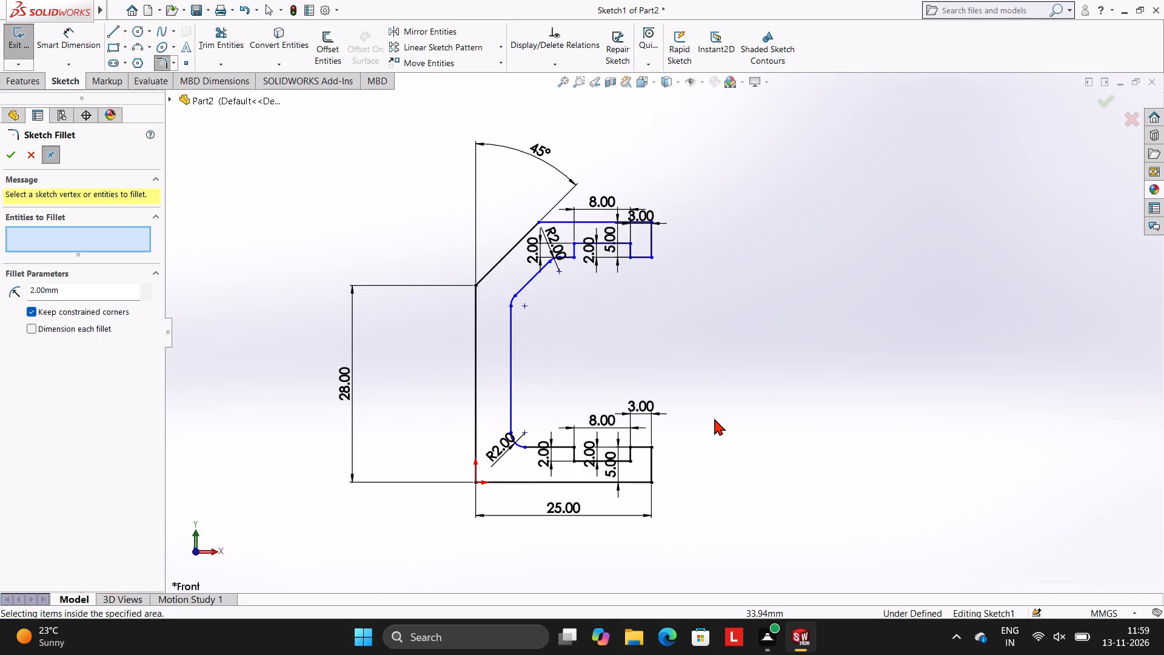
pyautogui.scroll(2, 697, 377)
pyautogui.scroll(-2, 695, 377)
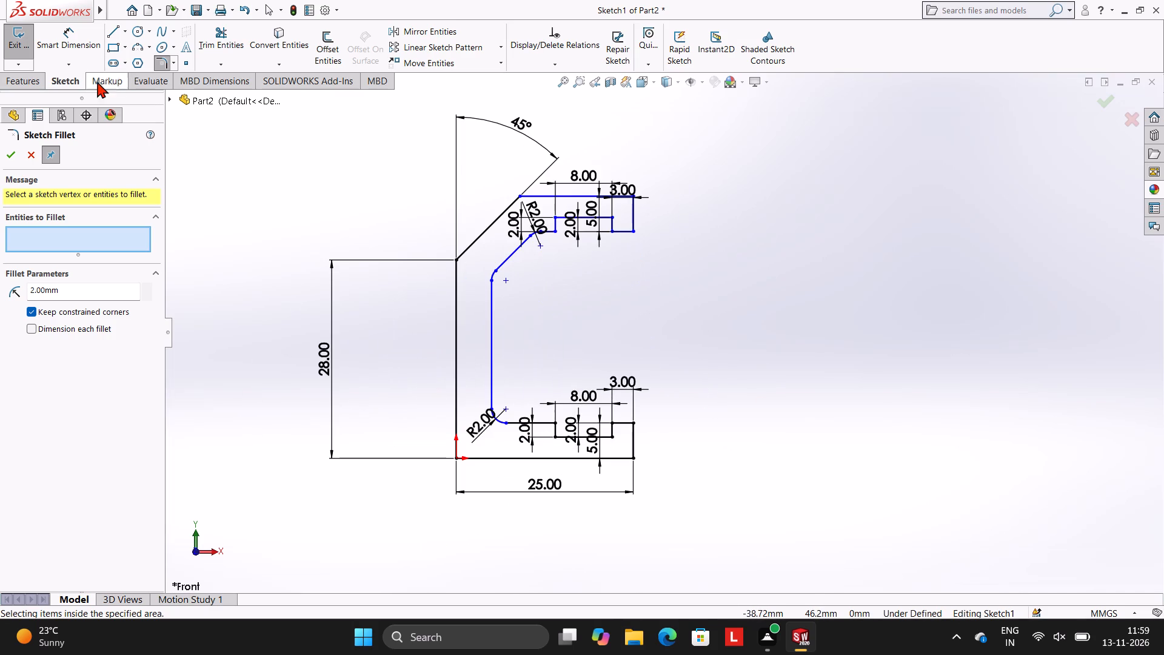
# Dimension the profile's overall height between the upper section's top line and the base's bottom line as 37 mm.
pyautogui.click(61, 39)
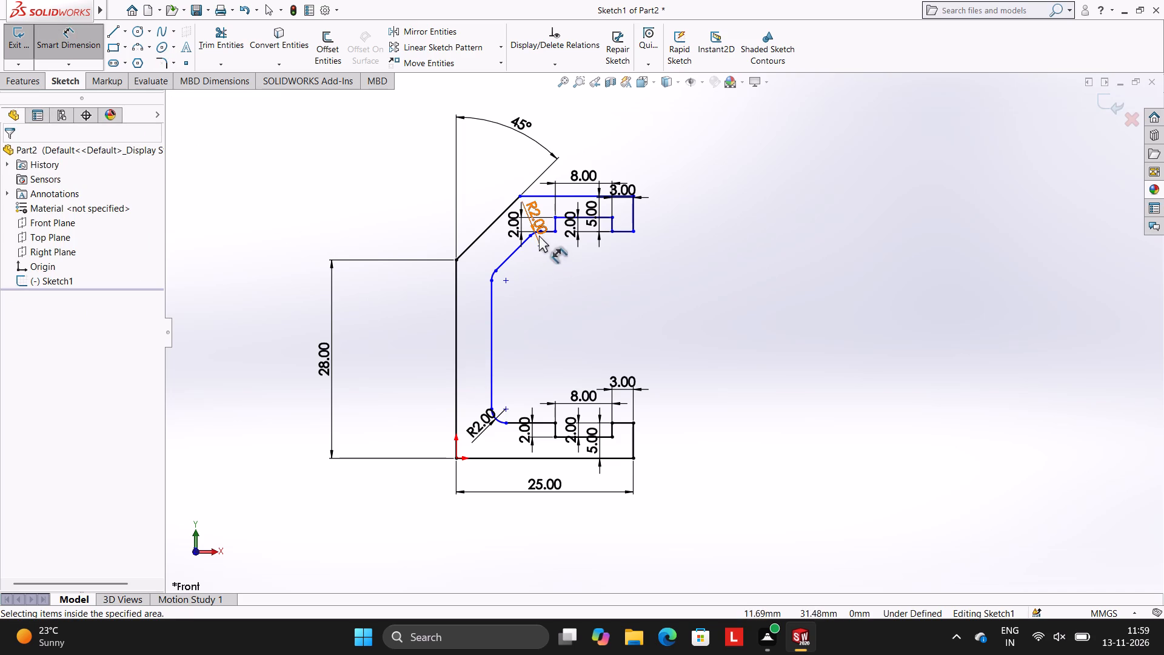
pyautogui.click(568, 200)
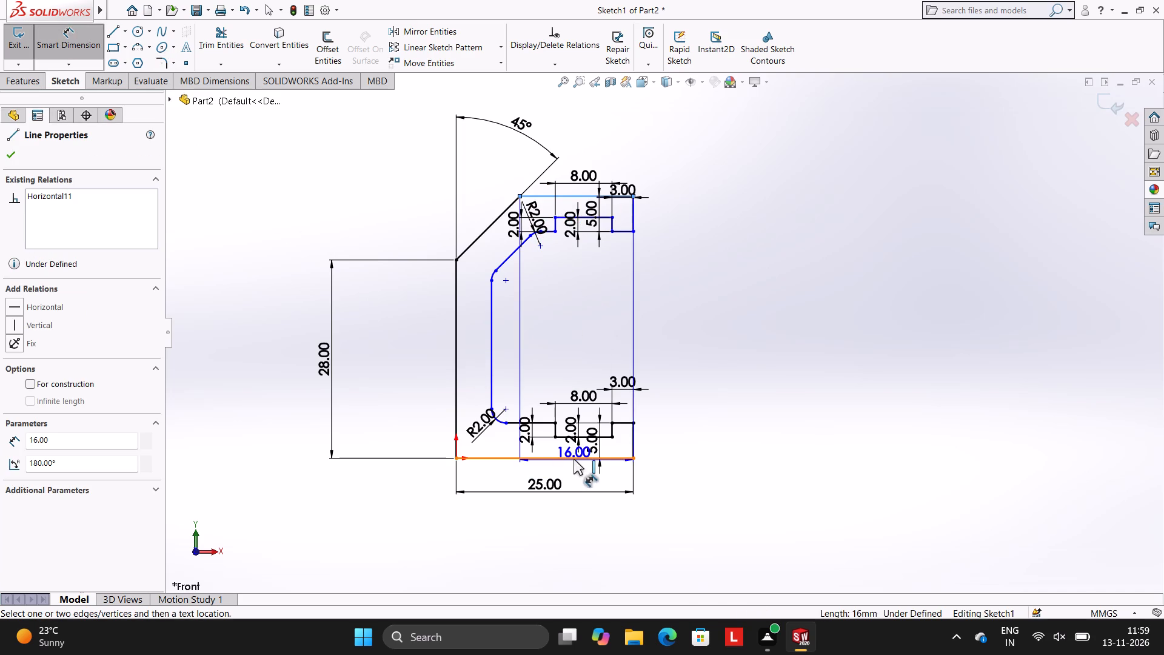
pyautogui.click(574, 459)
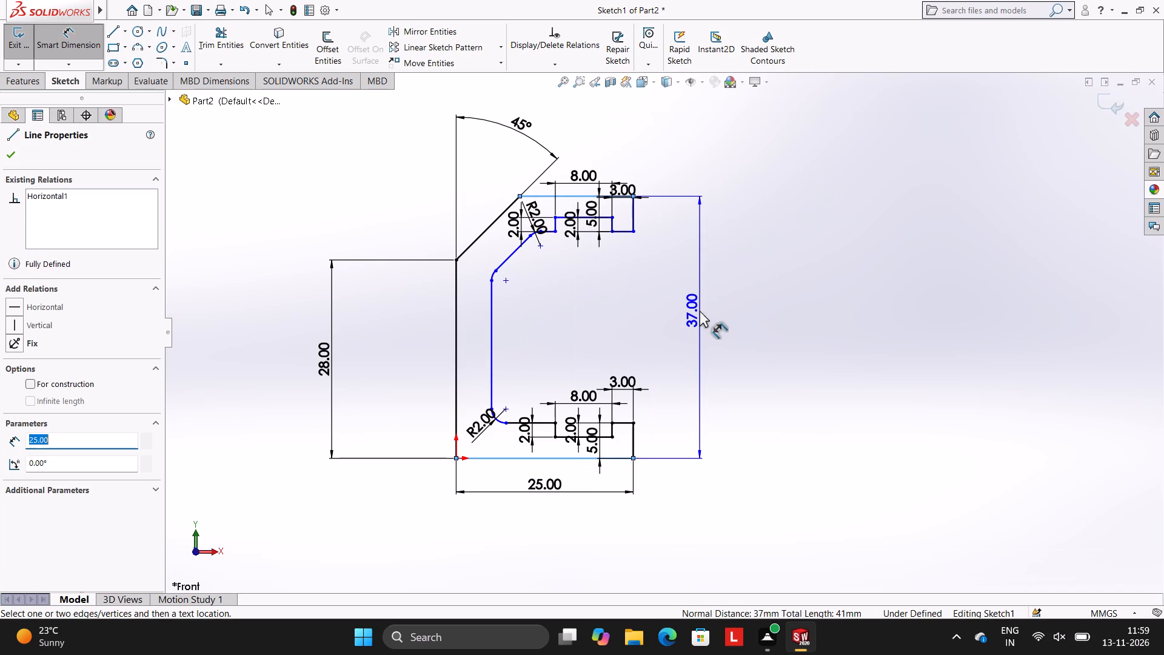
pyautogui.click(700, 311)
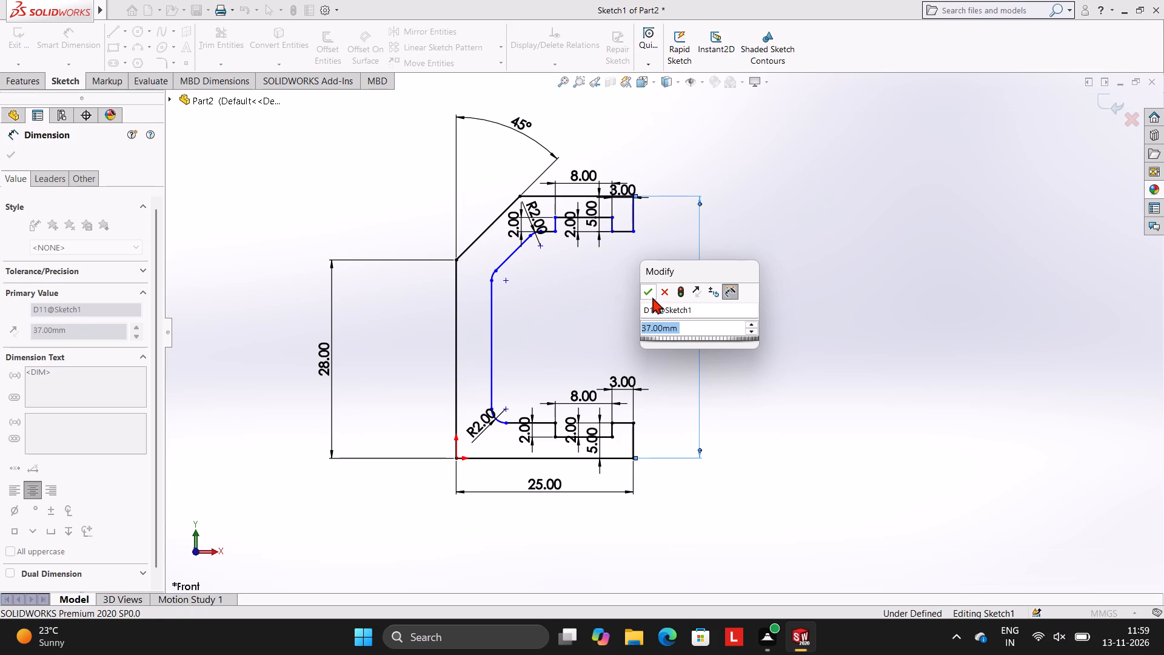
pyautogui.click(652, 296)
pyautogui.click(607, 327)
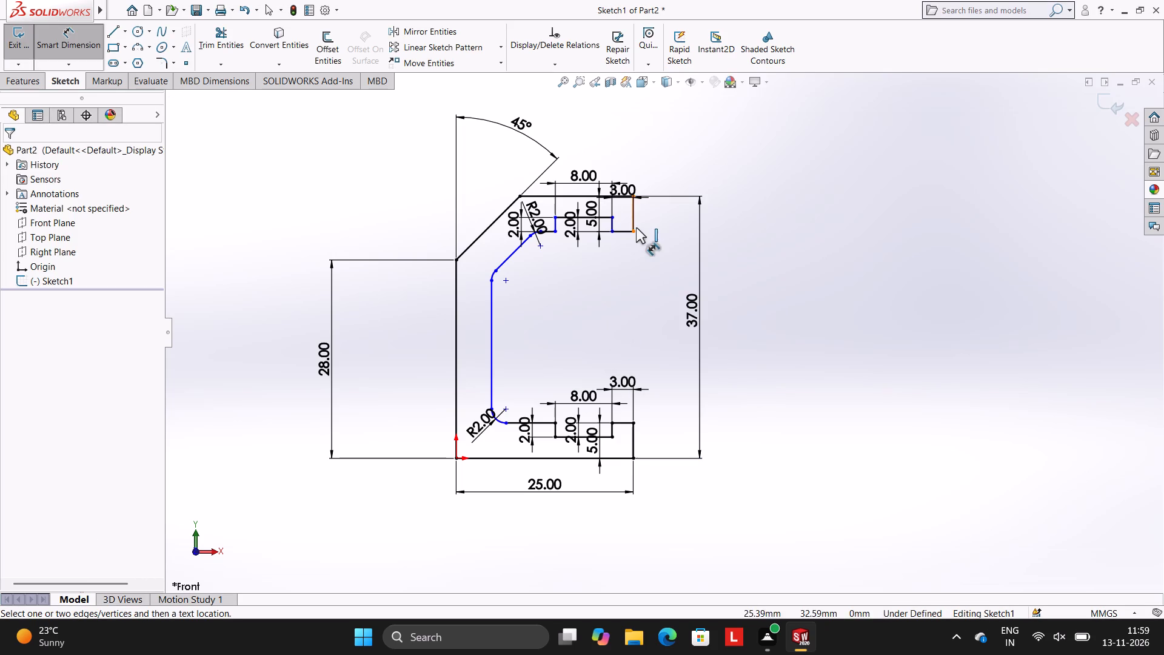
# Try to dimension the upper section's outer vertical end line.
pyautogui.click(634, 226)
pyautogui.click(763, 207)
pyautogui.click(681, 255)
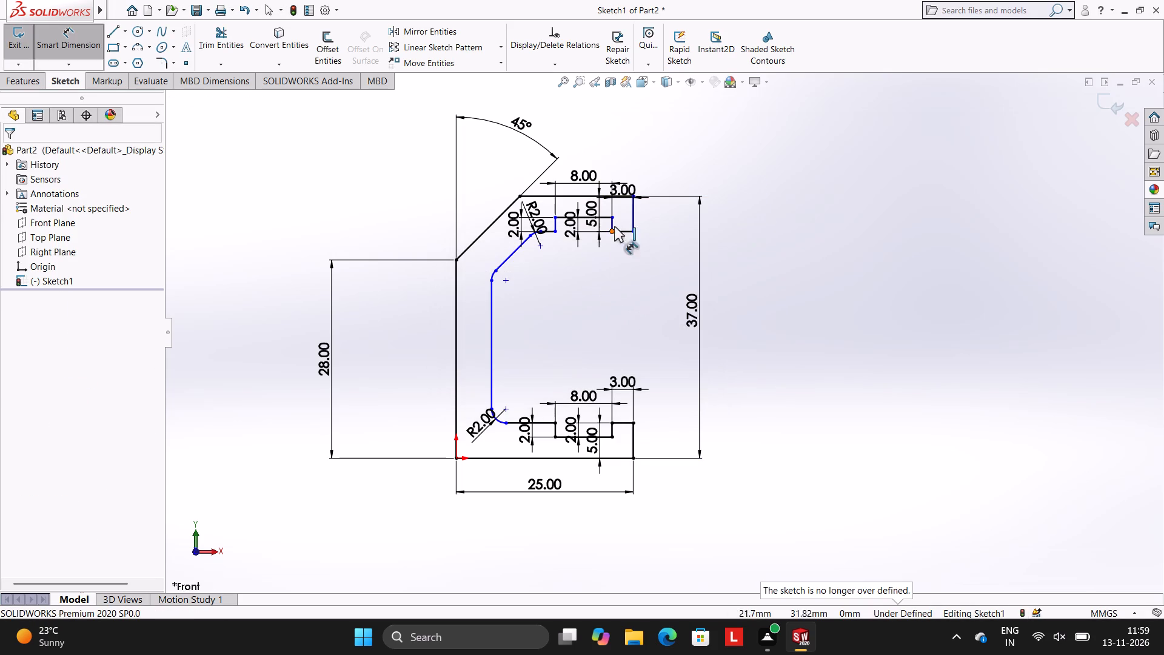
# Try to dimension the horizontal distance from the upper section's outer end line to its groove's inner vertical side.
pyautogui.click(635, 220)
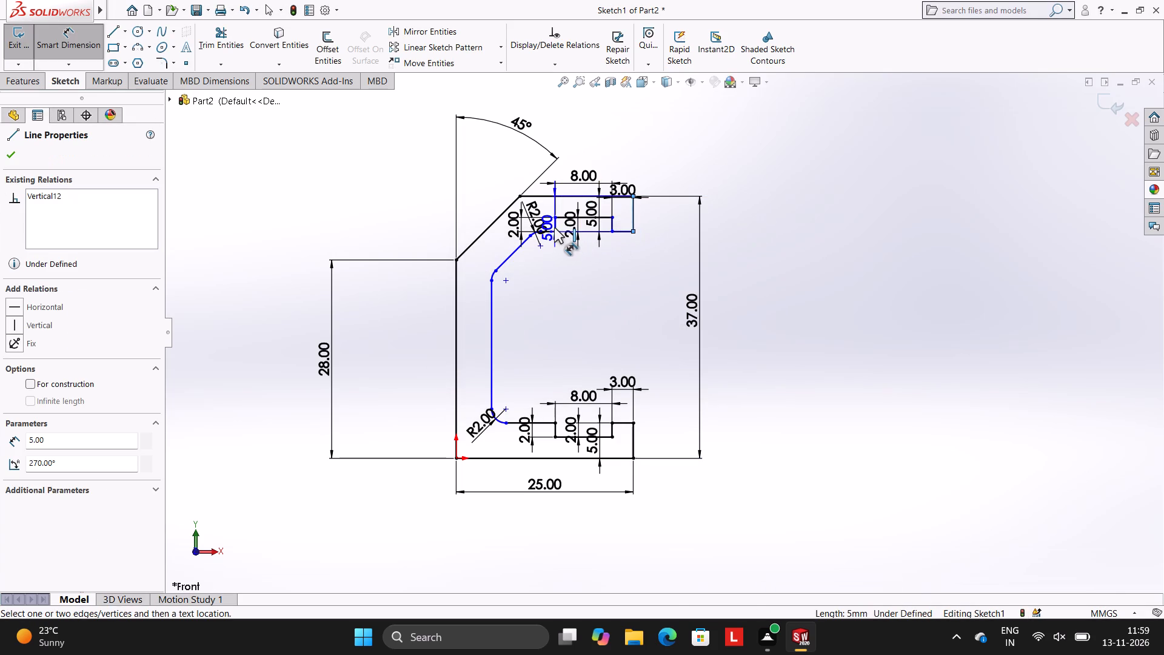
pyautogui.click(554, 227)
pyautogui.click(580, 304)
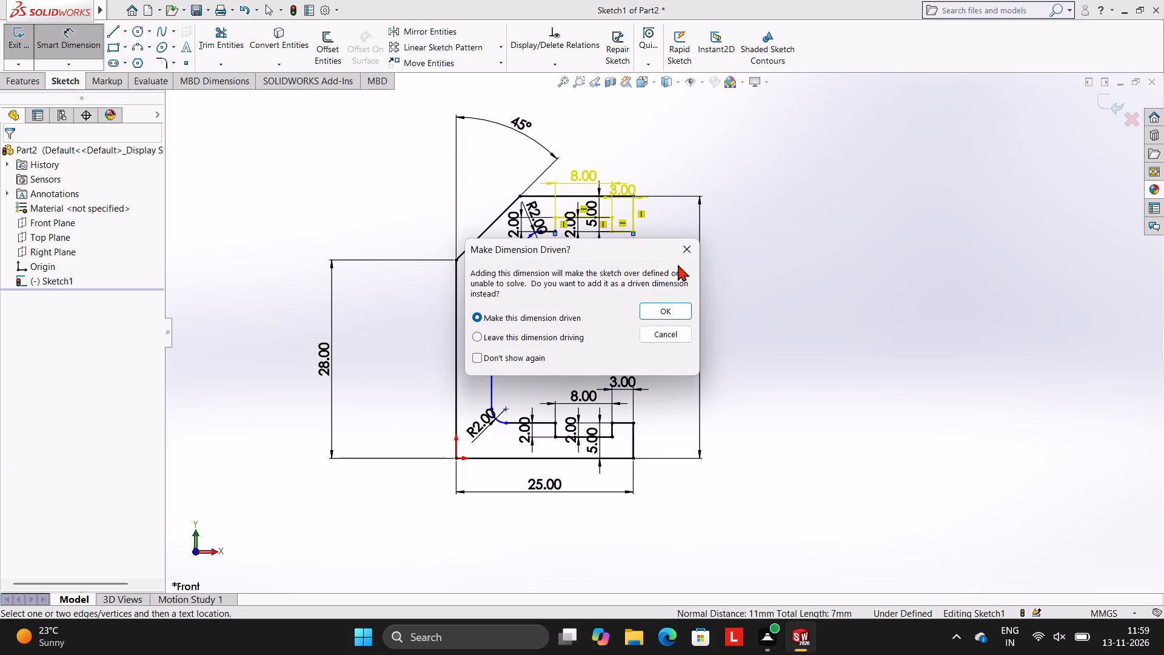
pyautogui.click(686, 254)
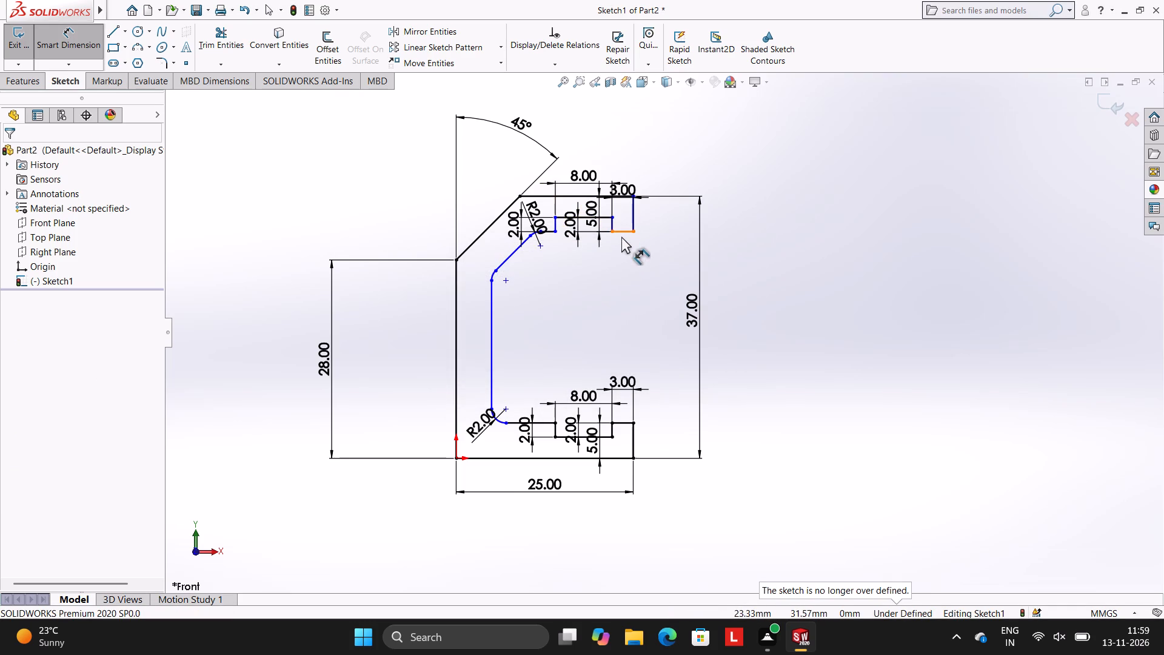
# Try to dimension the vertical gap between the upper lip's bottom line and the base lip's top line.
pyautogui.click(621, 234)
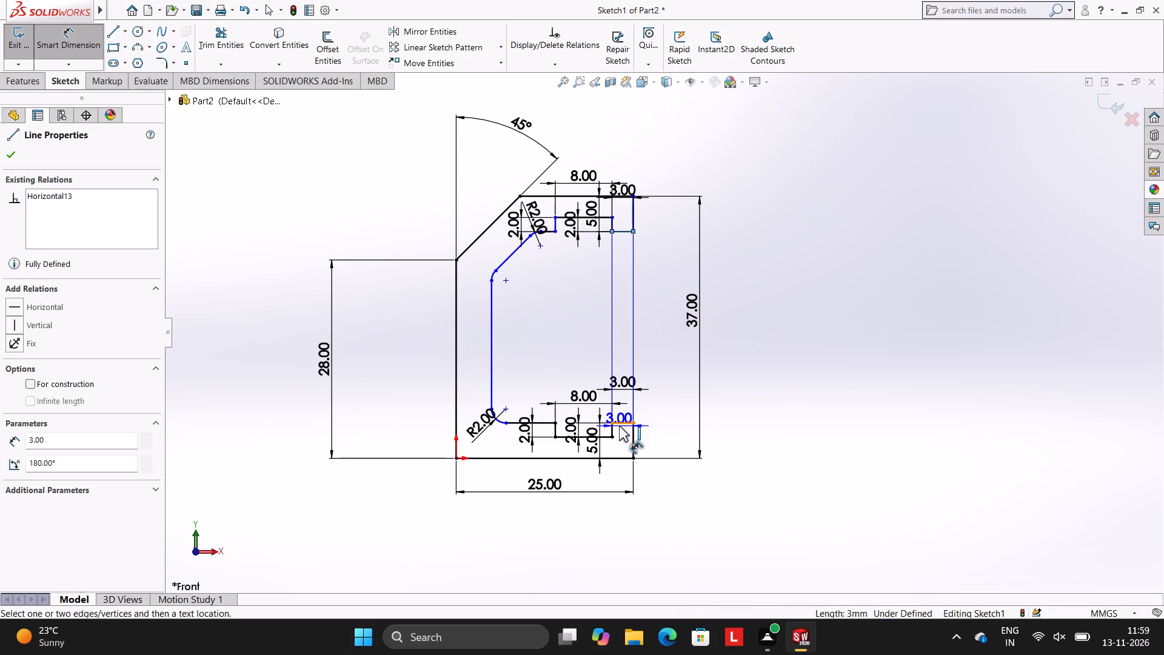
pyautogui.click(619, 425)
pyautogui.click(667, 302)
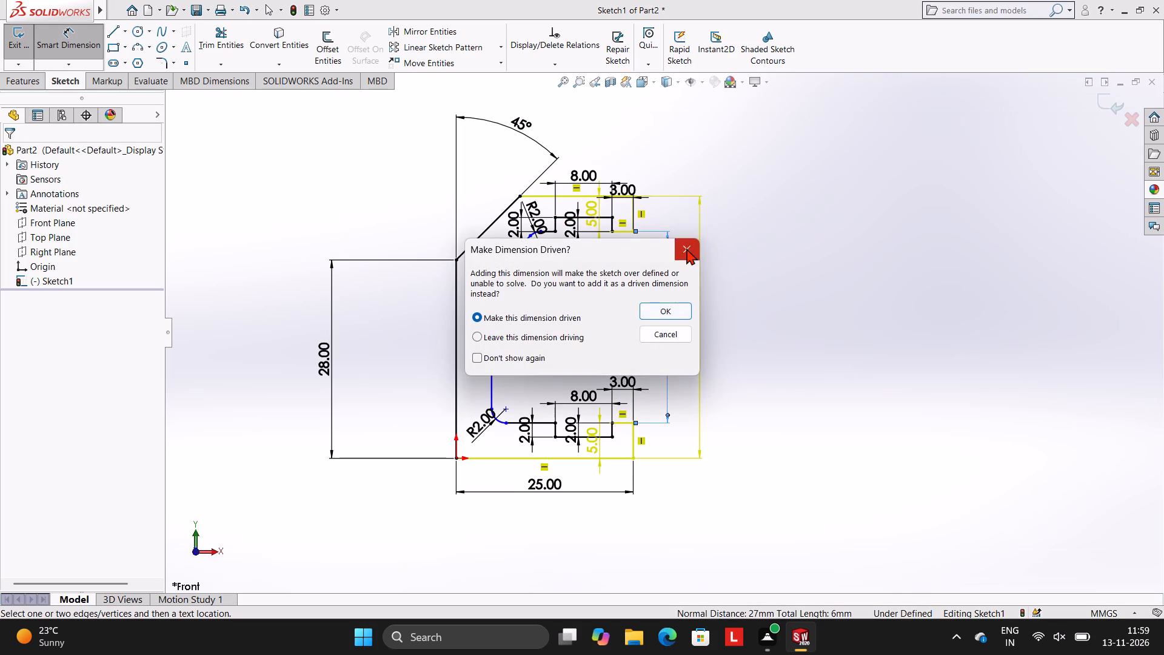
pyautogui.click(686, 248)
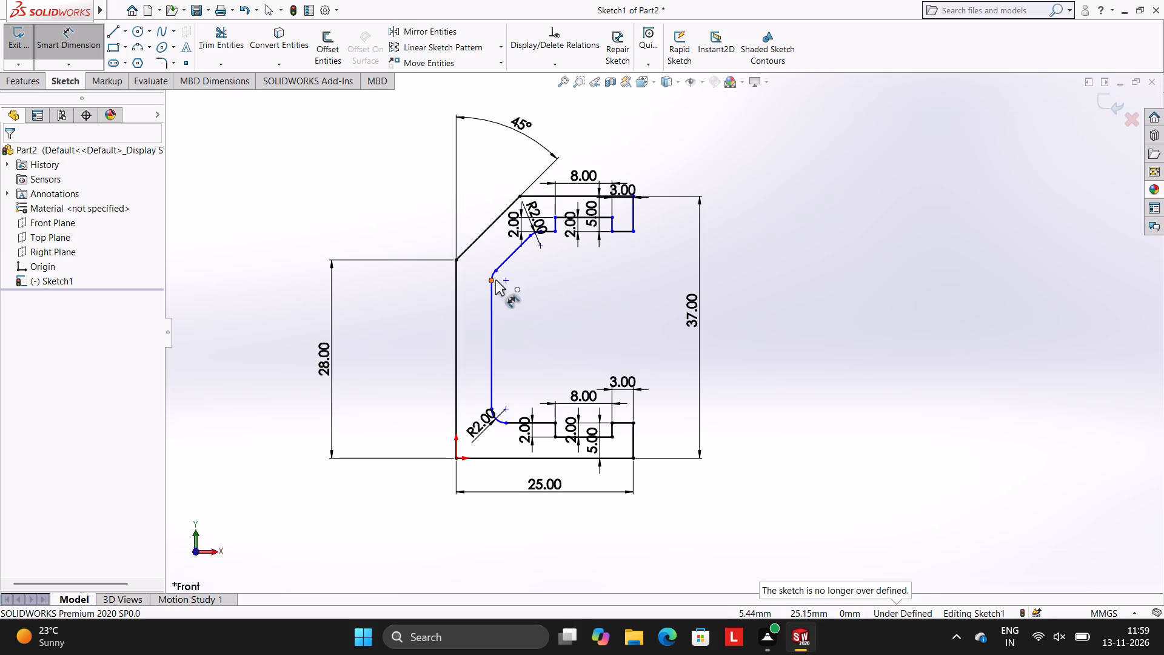
# Dimension the vertical distance between the fillet arc centres at the inner vertical line's upper and lower ends.
pyautogui.click(506, 279)
pyautogui.click(505, 409)
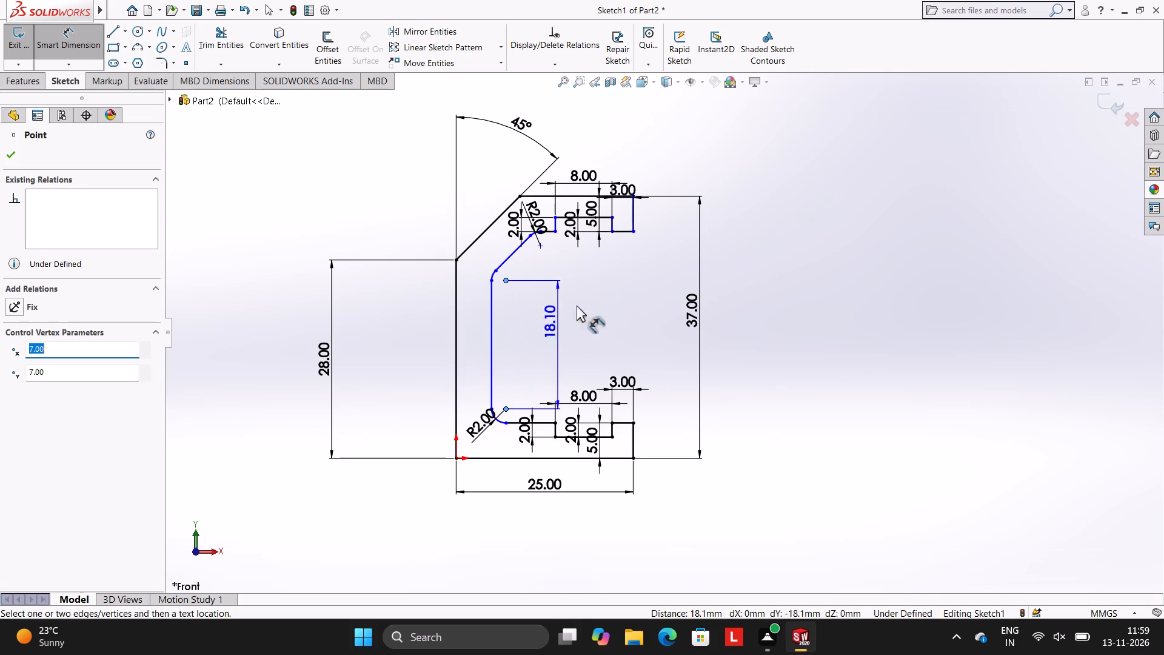
pyautogui.click(671, 327)
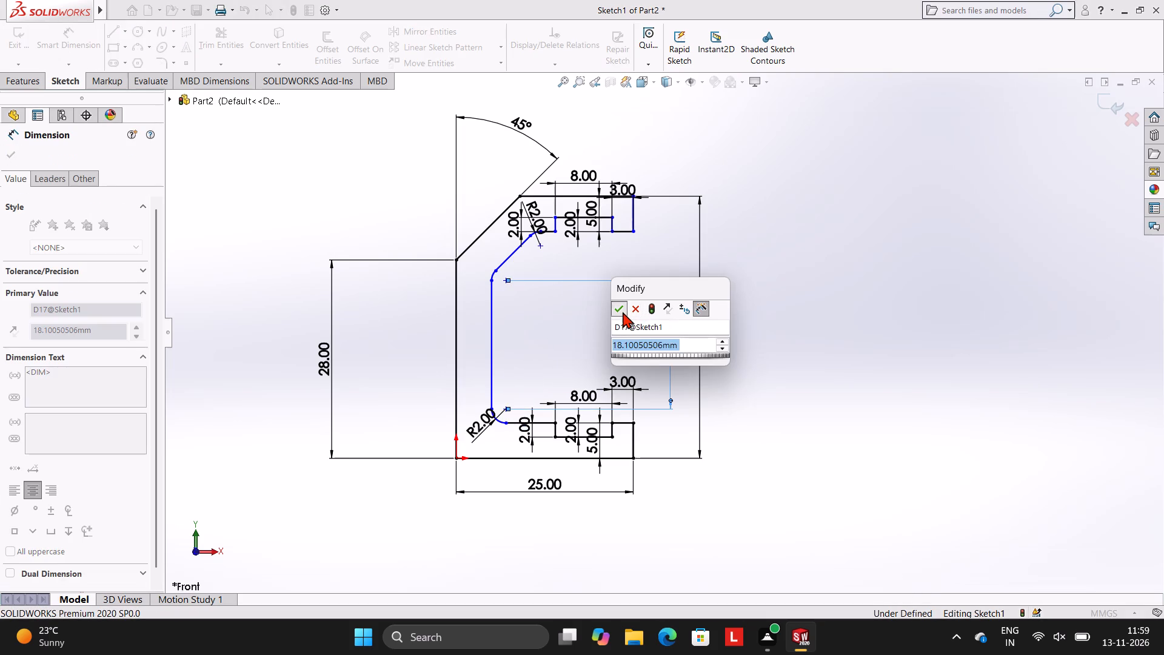
pyautogui.click(623, 312)
pyautogui.click(601, 314)
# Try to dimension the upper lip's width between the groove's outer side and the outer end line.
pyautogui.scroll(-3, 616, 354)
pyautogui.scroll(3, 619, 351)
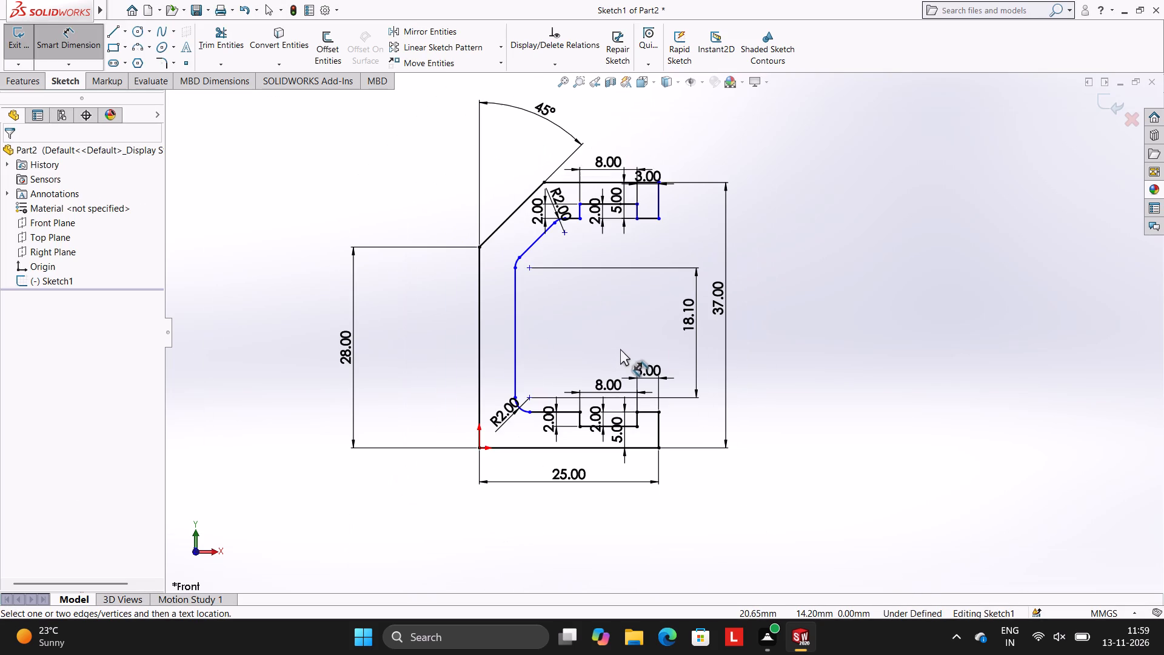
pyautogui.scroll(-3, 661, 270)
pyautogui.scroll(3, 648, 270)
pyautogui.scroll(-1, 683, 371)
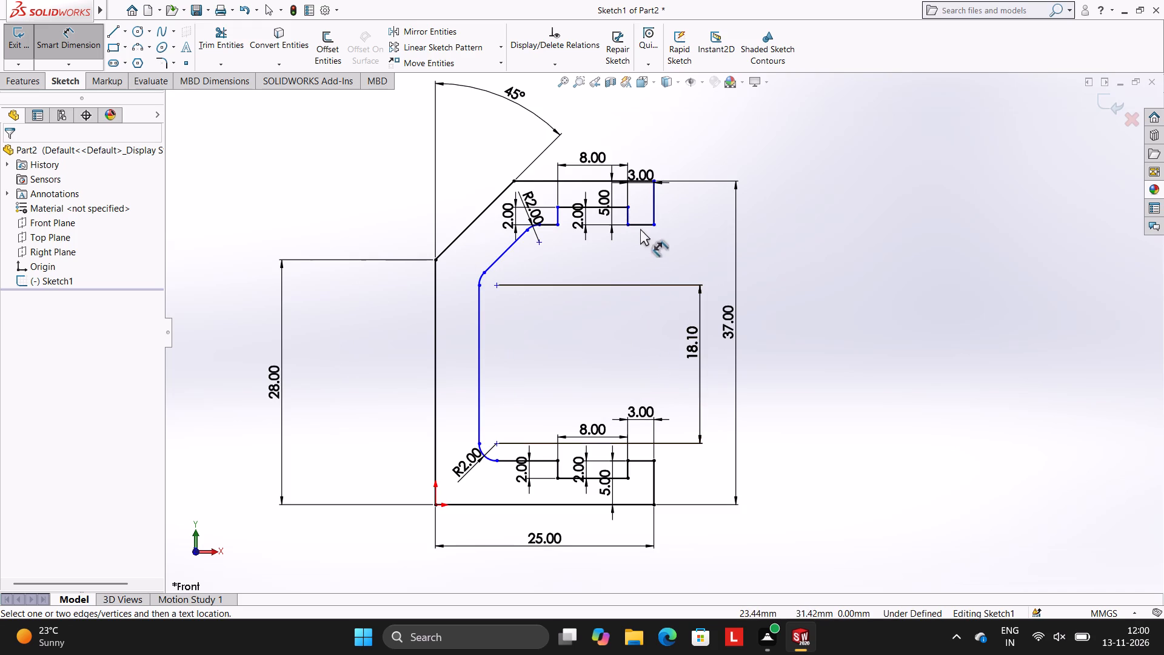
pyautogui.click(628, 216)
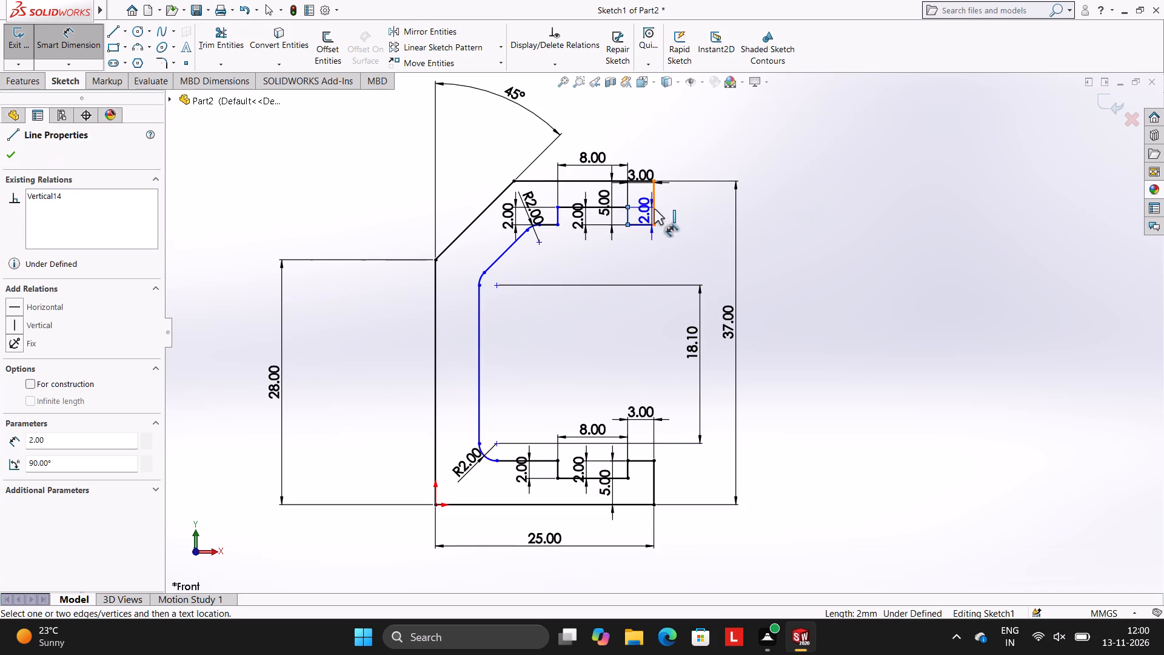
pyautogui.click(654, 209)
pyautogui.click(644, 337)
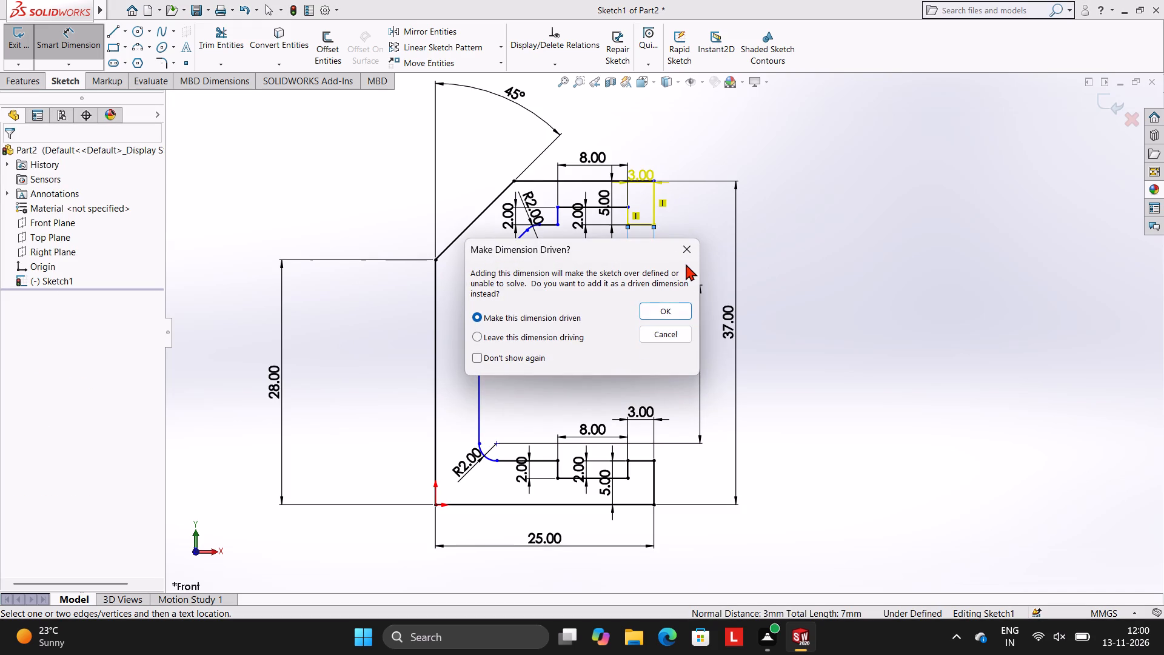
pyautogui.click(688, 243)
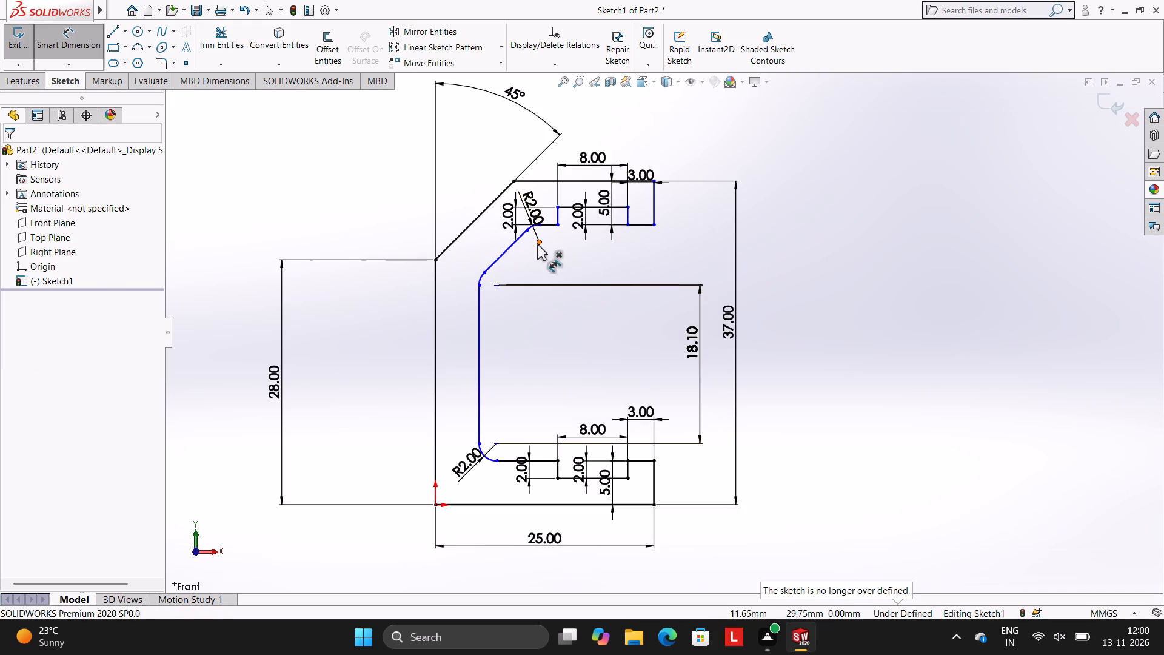
# Dimension the horizontal distance from the upper fillet arc's centre at the slanted line's top to the upper lip's outer bottom corner.
pyautogui.click(537, 244)
pyautogui.click(654, 227)
pyautogui.click(616, 378)
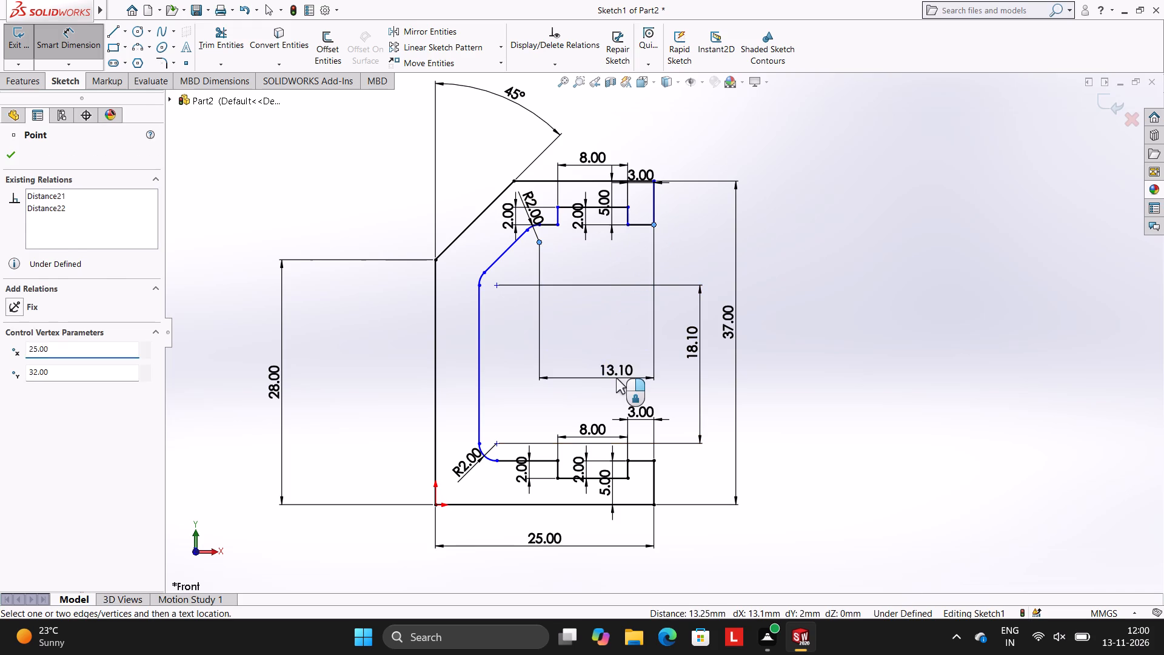
pyautogui.click(565, 358)
pyautogui.click(584, 323)
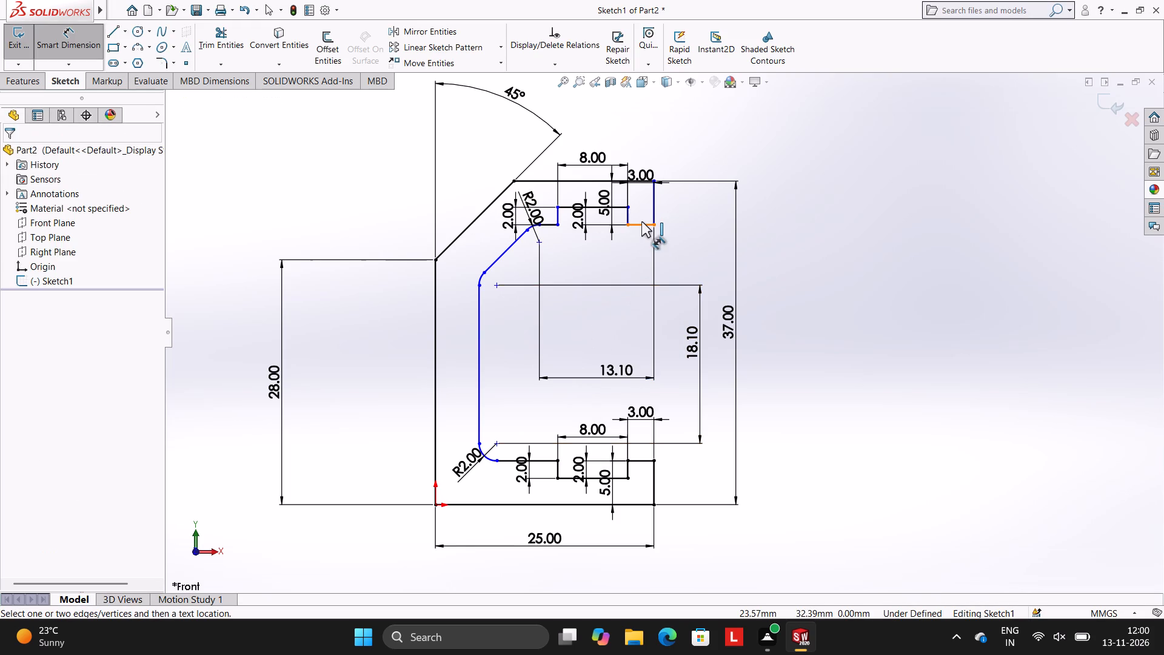
# Dimension the vertical distance from the upper groove's outer top corner to the base lip's top line.
pyautogui.click(627, 208)
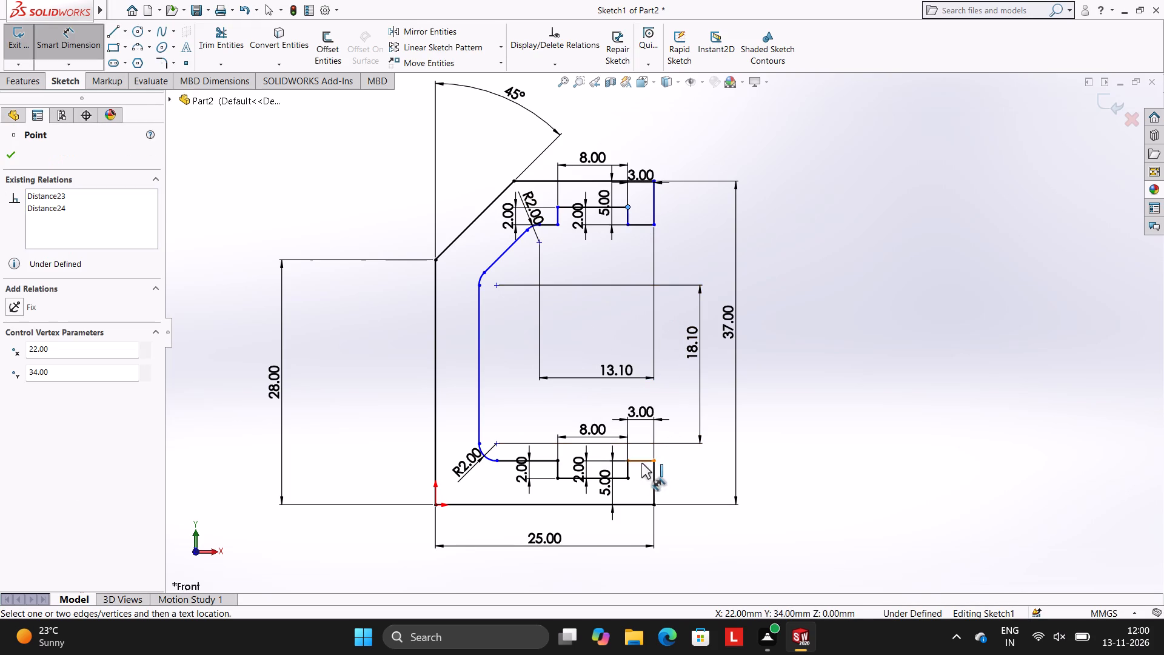
pyautogui.click(629, 463)
pyautogui.click(792, 346)
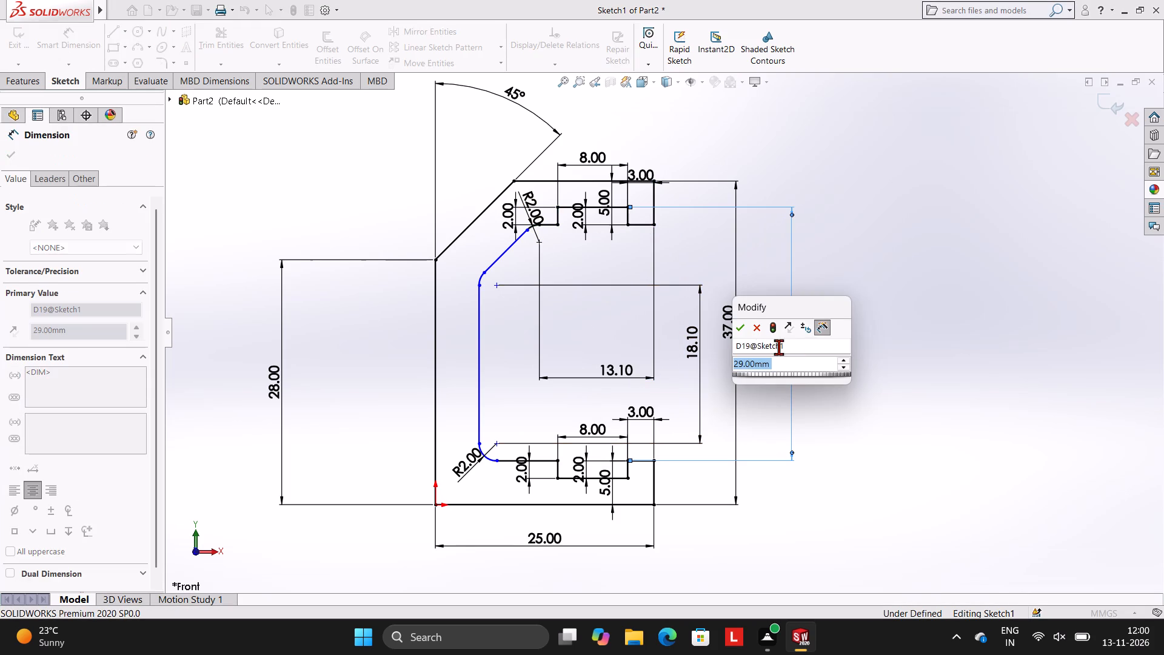
pyautogui.click(740, 324)
pyautogui.click(771, 266)
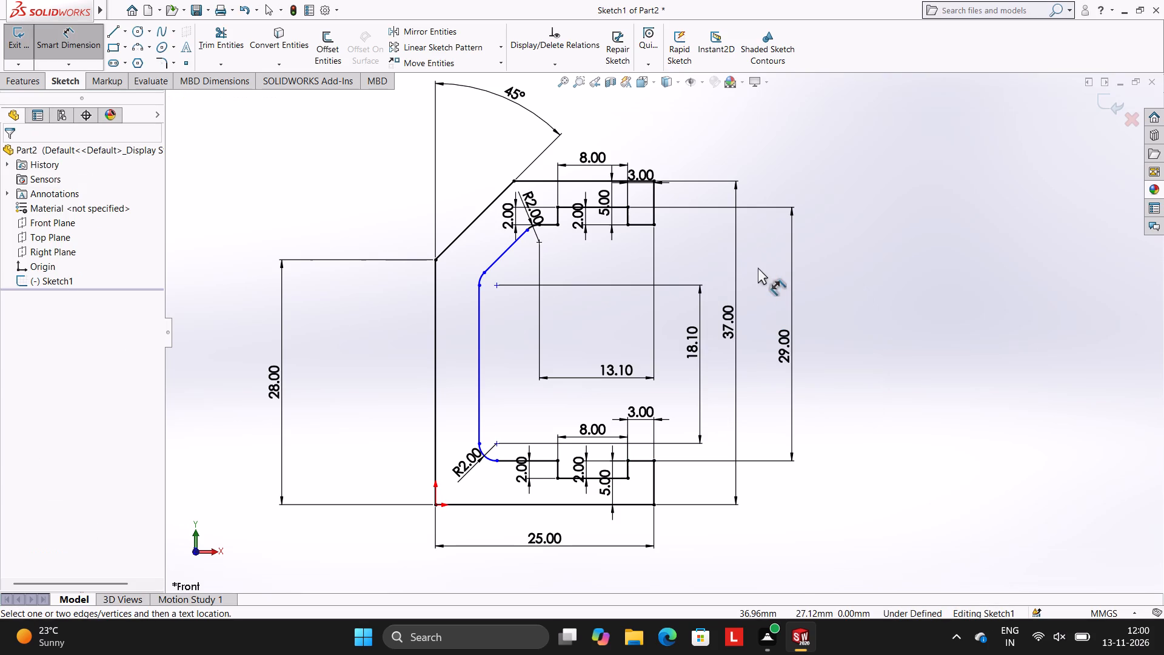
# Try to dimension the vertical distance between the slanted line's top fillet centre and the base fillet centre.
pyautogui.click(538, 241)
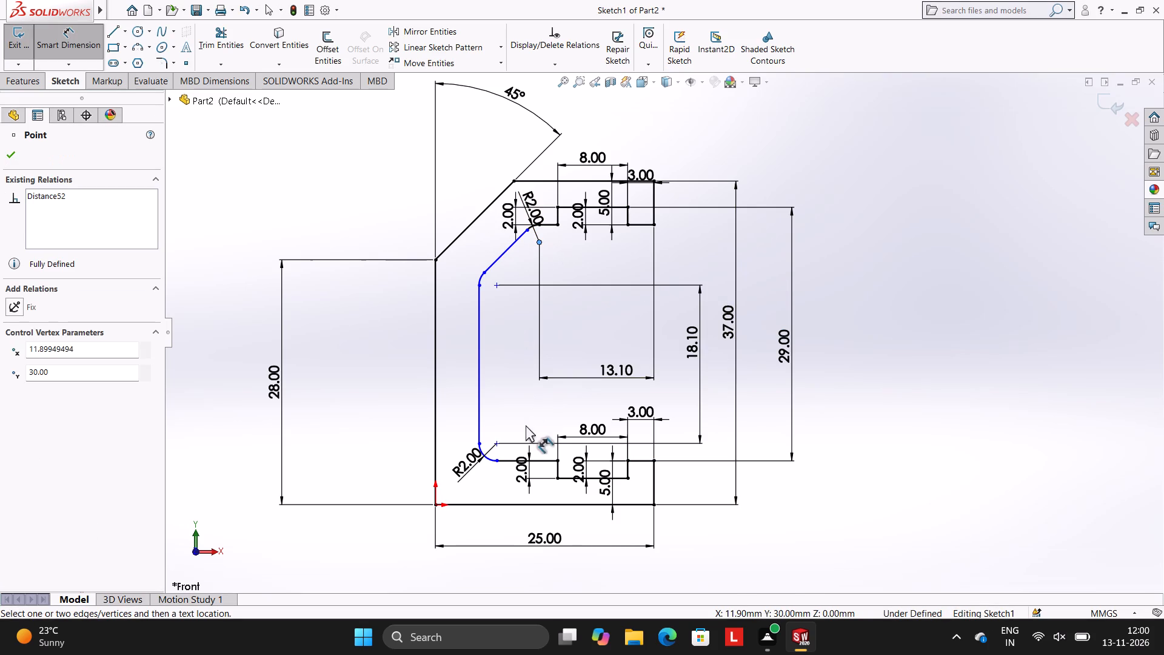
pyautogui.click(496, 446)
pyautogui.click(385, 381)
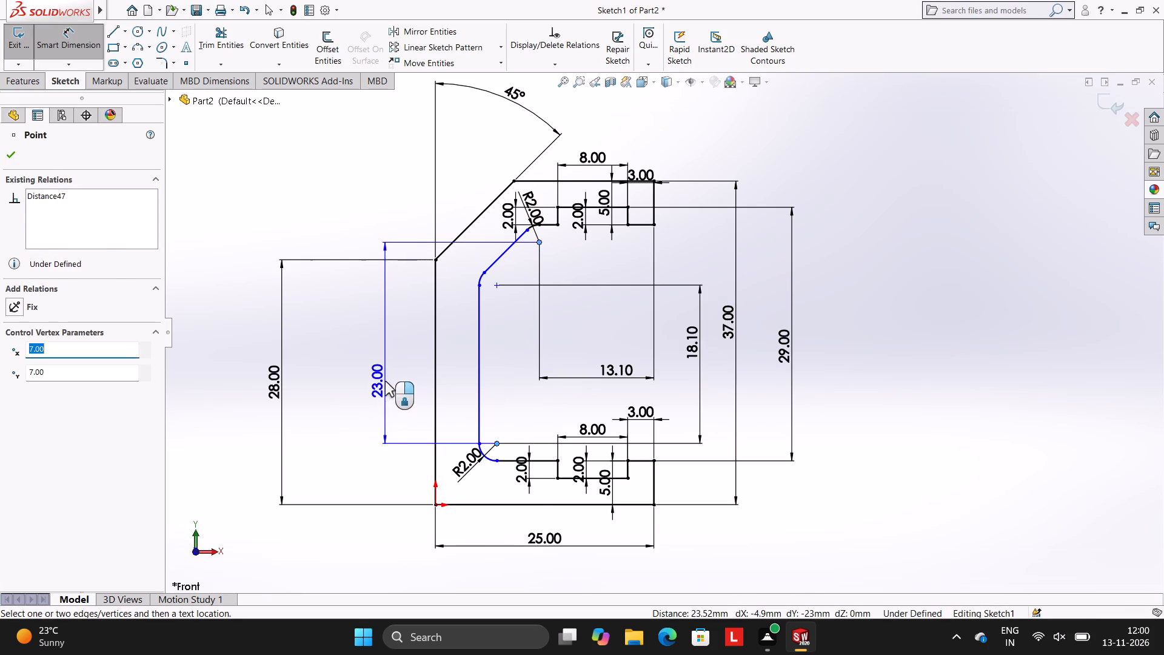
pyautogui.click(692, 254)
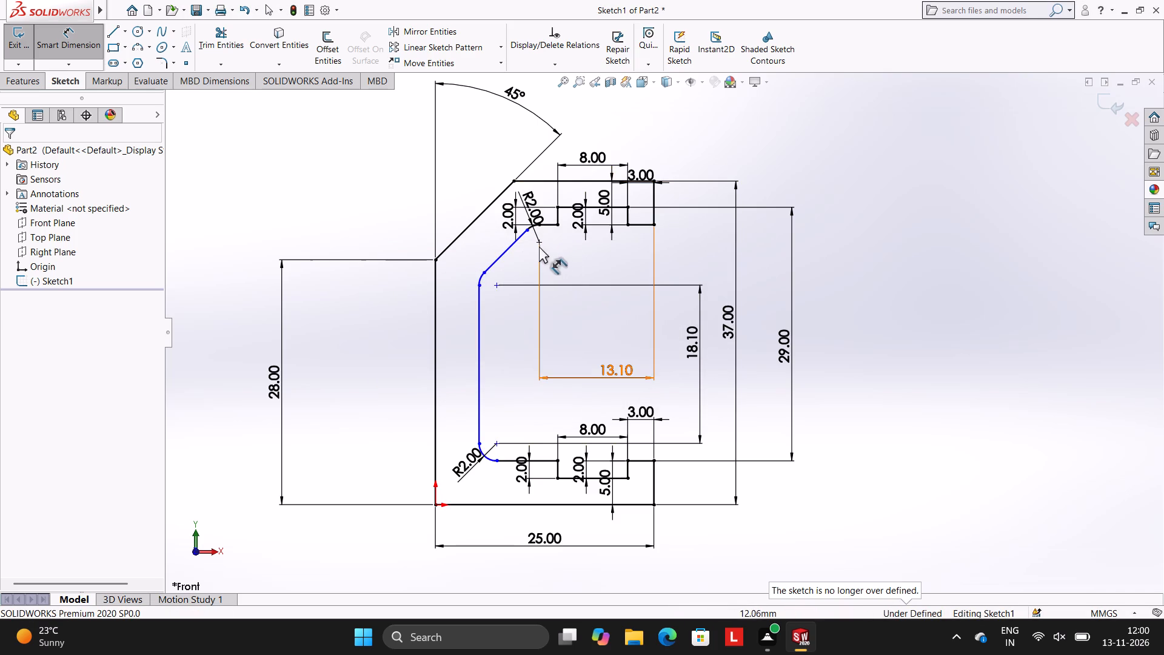
# Dimension the horizontal distance between the centres of the fillet arcs at the two ends of the inner slanted line.
pyautogui.click(541, 243)
pyautogui.click(495, 289)
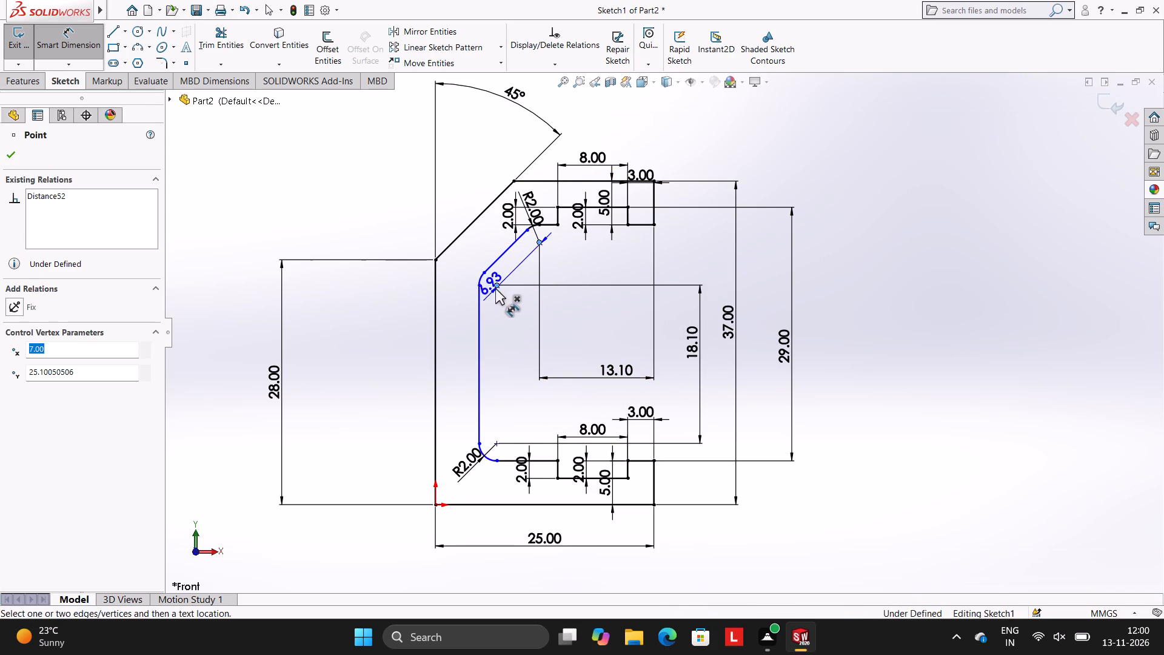
pyautogui.click(517, 331)
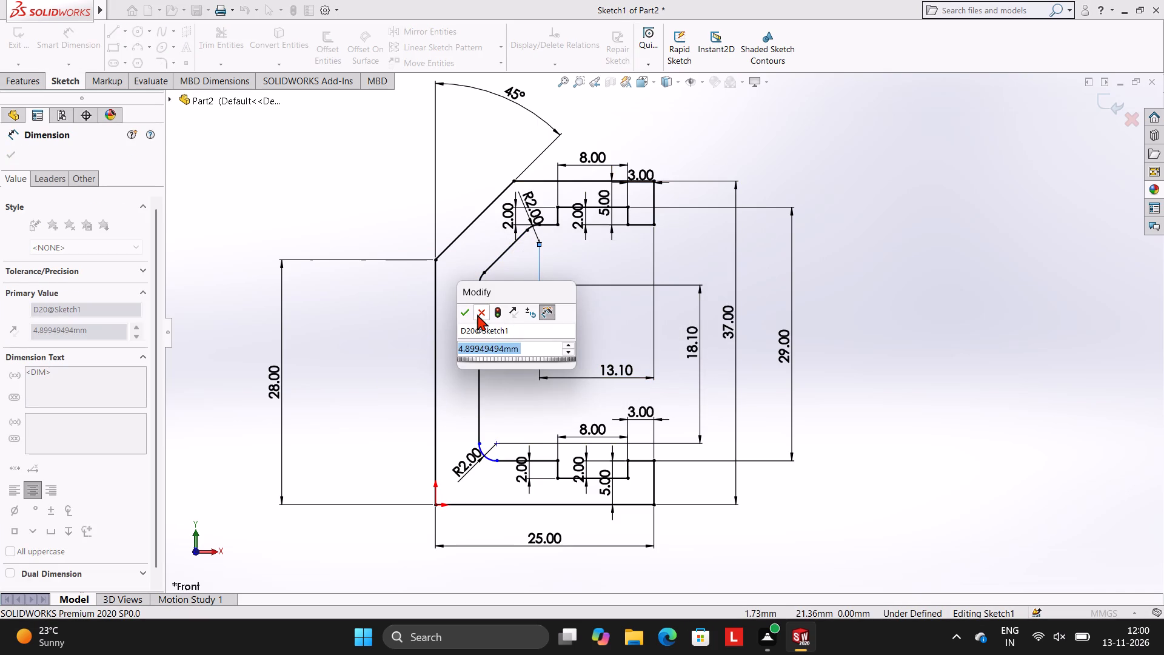
pyautogui.click(467, 311)
pyautogui.click(623, 249)
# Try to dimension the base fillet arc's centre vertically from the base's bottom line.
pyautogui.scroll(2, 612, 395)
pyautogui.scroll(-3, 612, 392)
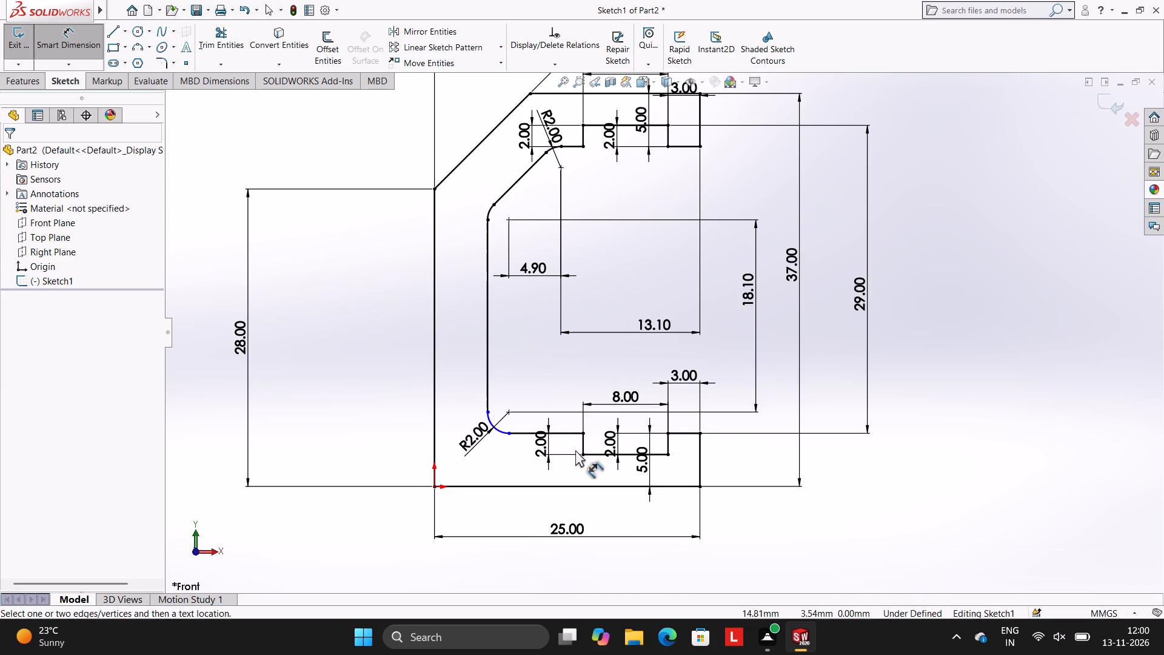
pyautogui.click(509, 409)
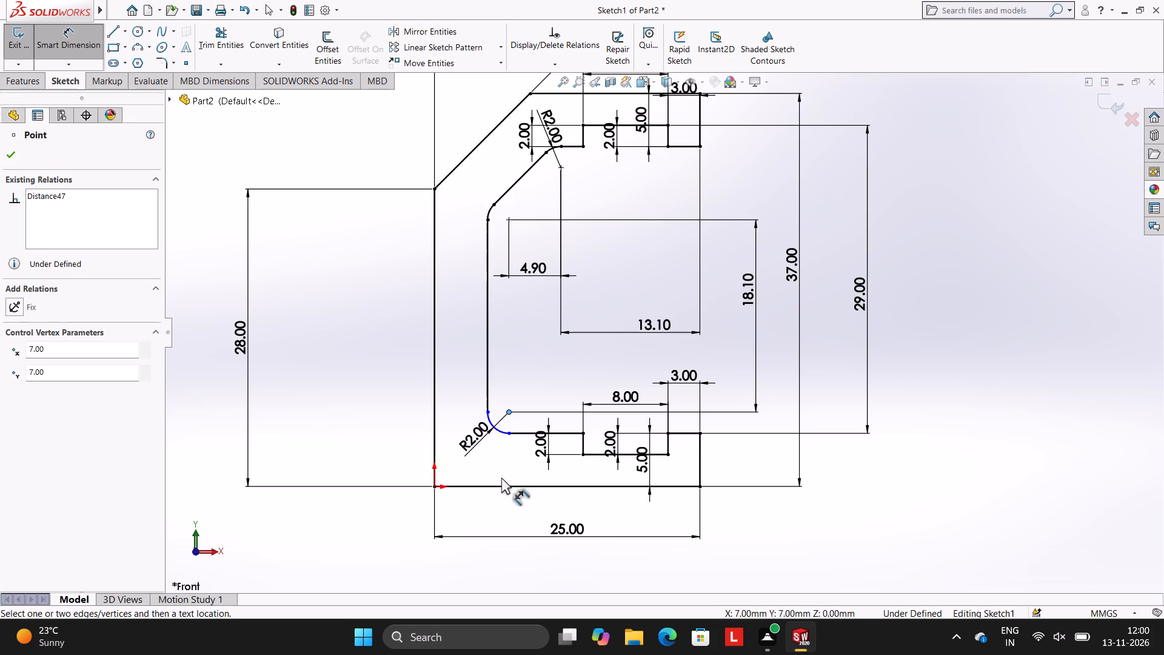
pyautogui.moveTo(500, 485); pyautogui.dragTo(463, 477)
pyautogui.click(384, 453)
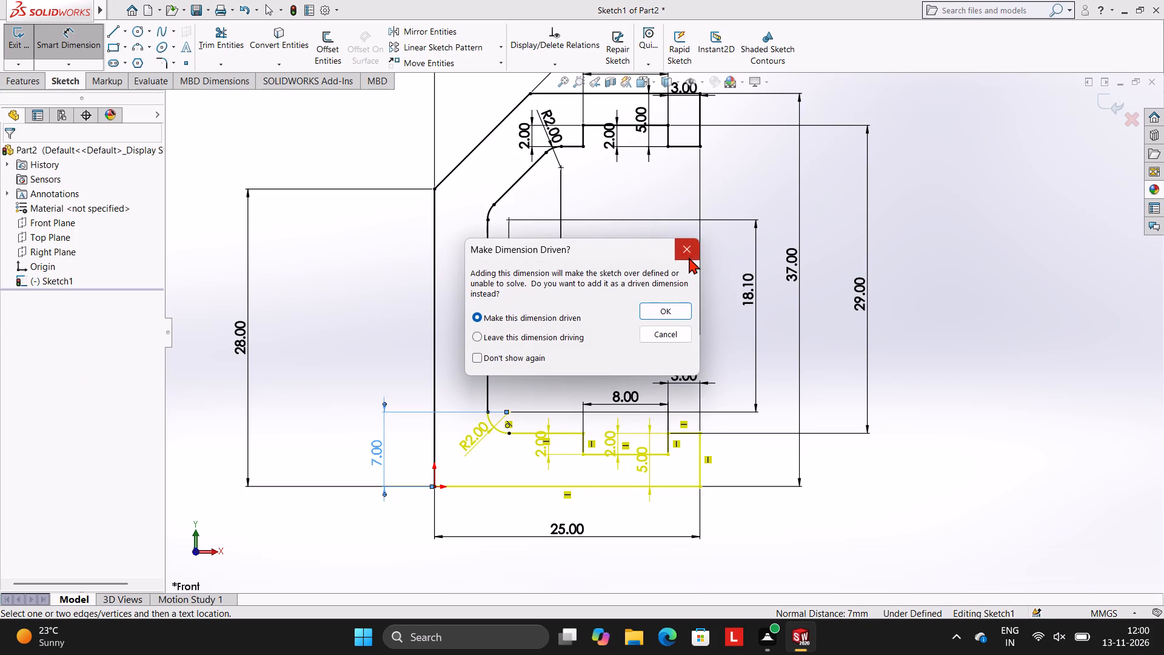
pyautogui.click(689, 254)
# Dimension the horizontal distance from the base fillet arc's centre to the base lip's outer top corner.
pyautogui.click(506, 411)
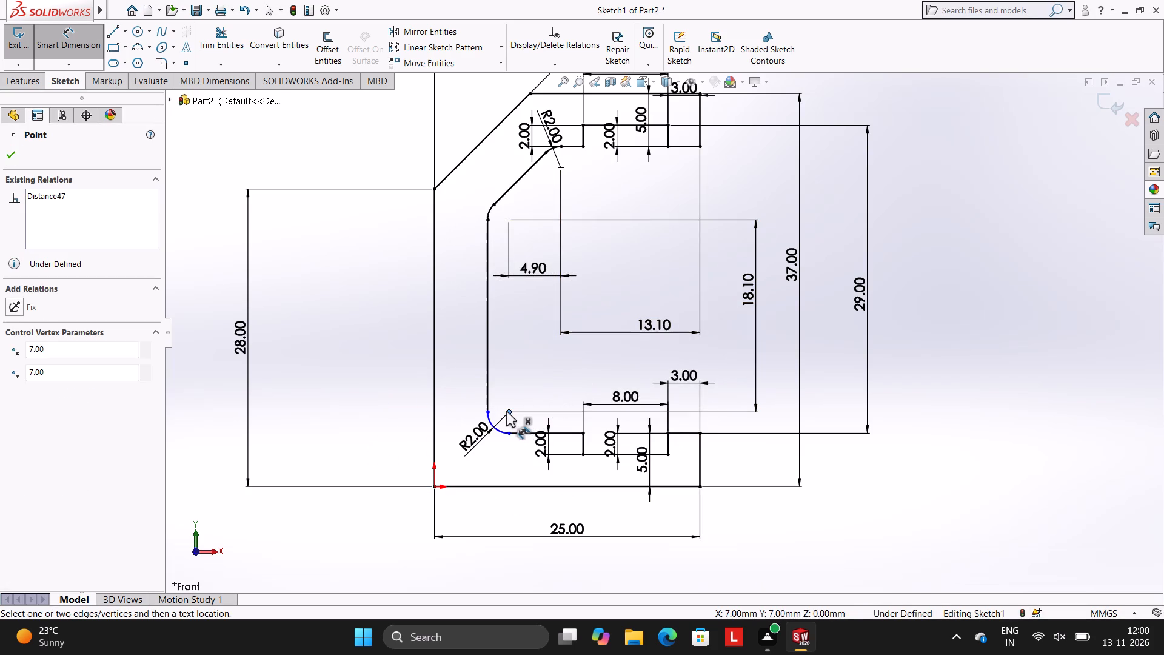
pyautogui.click(701, 432)
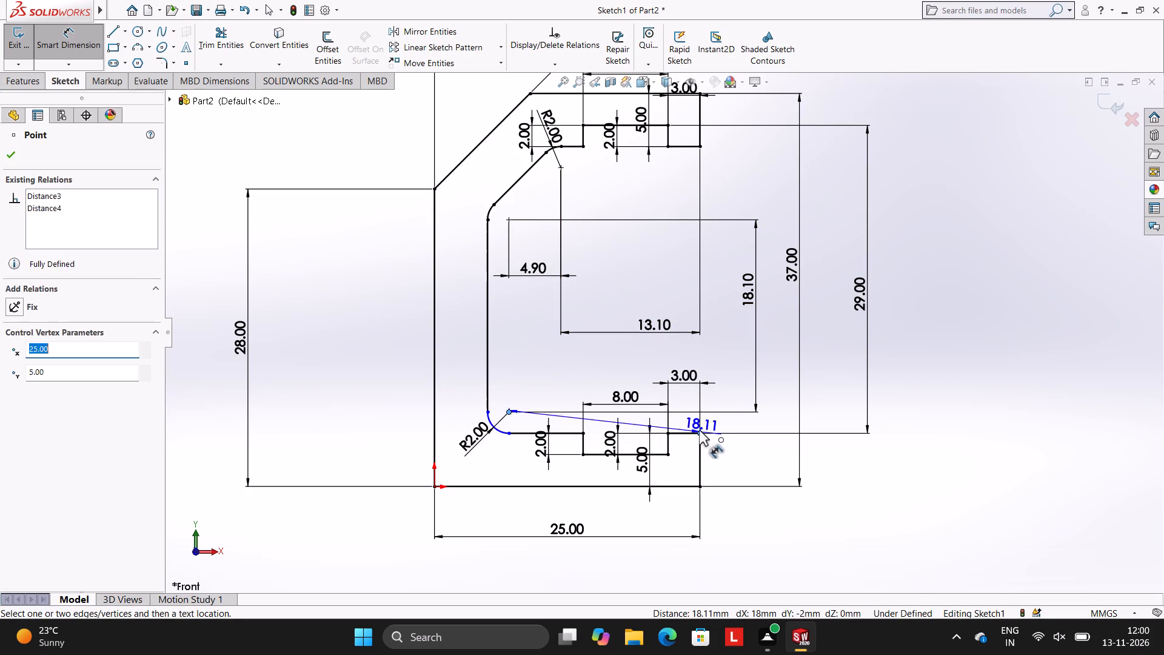
pyautogui.click(670, 353)
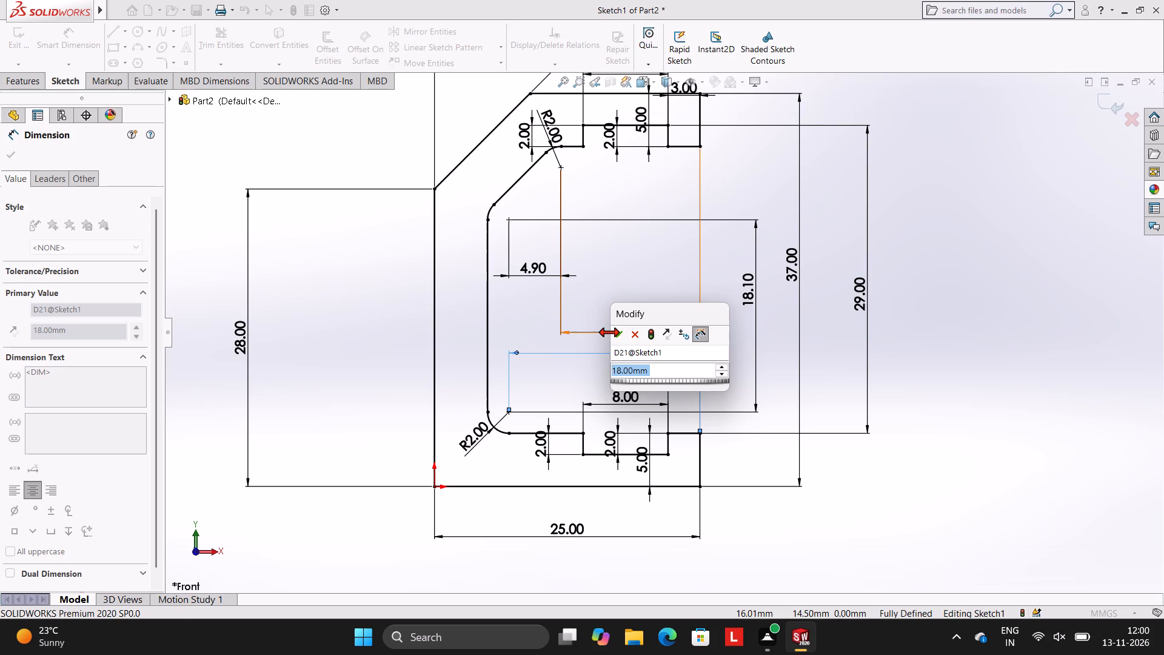
pyautogui.click(621, 332)
pyautogui.click(635, 293)
# Extrude the closed profile from its sketch plane as a blind boss 10 mm deep.
pyautogui.scroll(2, 684, 300)
pyautogui.scroll(-2, 723, 280)
pyautogui.scroll(1, 732, 284)
pyautogui.scroll(-1, 737, 288)
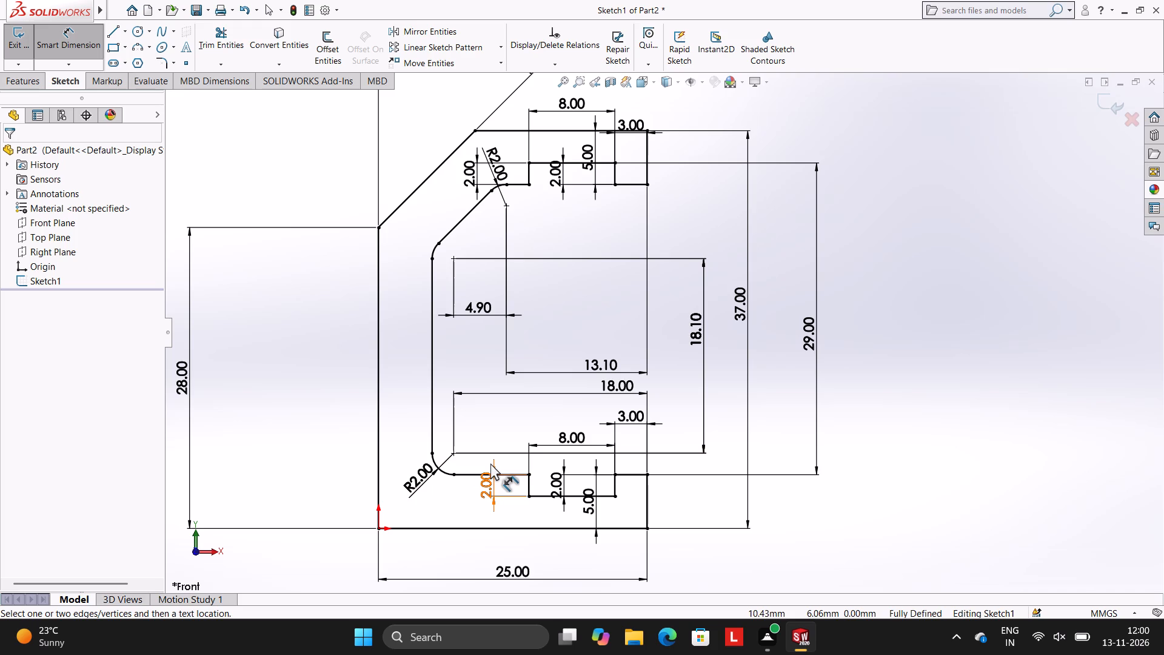
pyautogui.scroll(1, 774, 376)
pyautogui.click(28, 79)
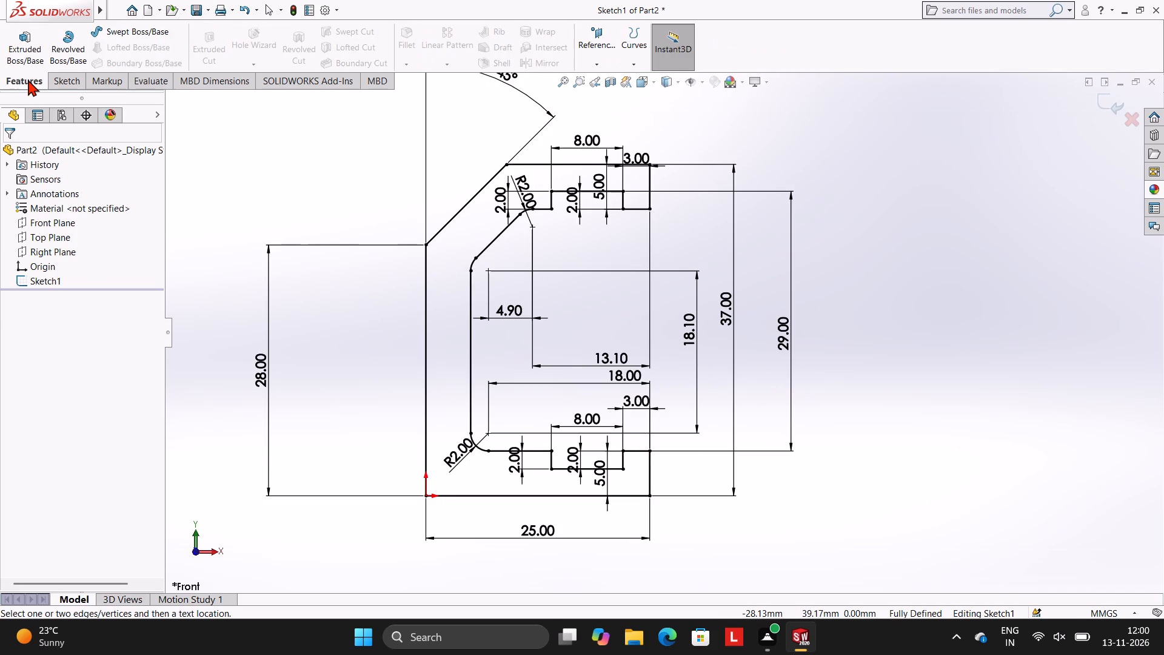
pyautogui.click(31, 48)
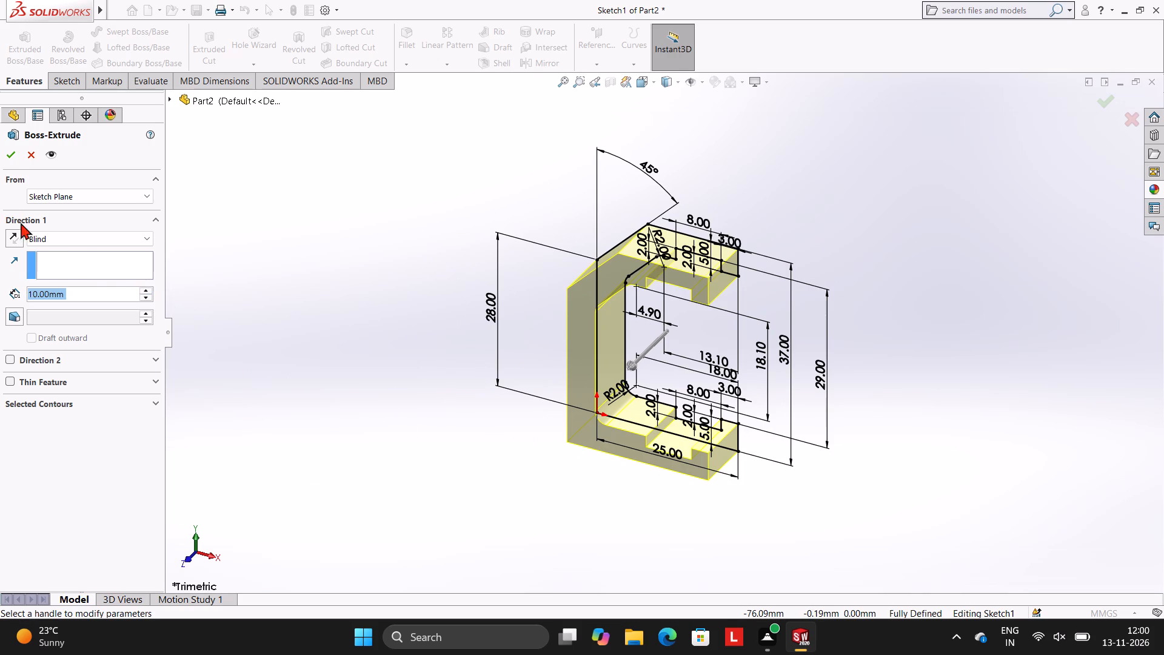
pyautogui.click(8, 160)
pyautogui.click(303, 263)
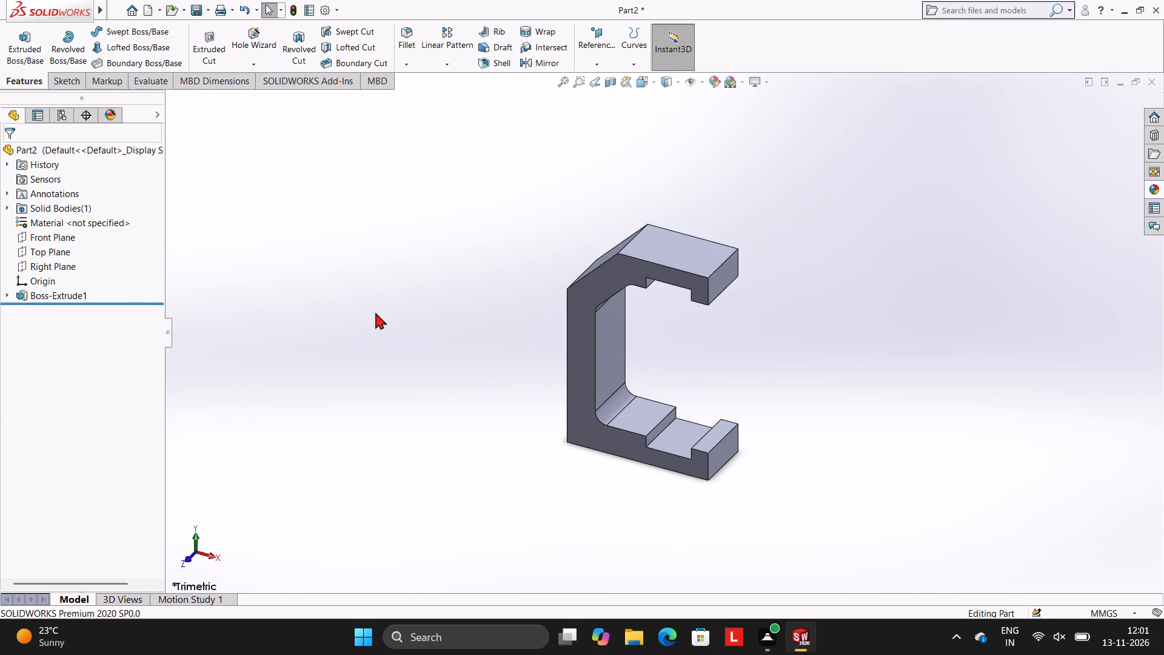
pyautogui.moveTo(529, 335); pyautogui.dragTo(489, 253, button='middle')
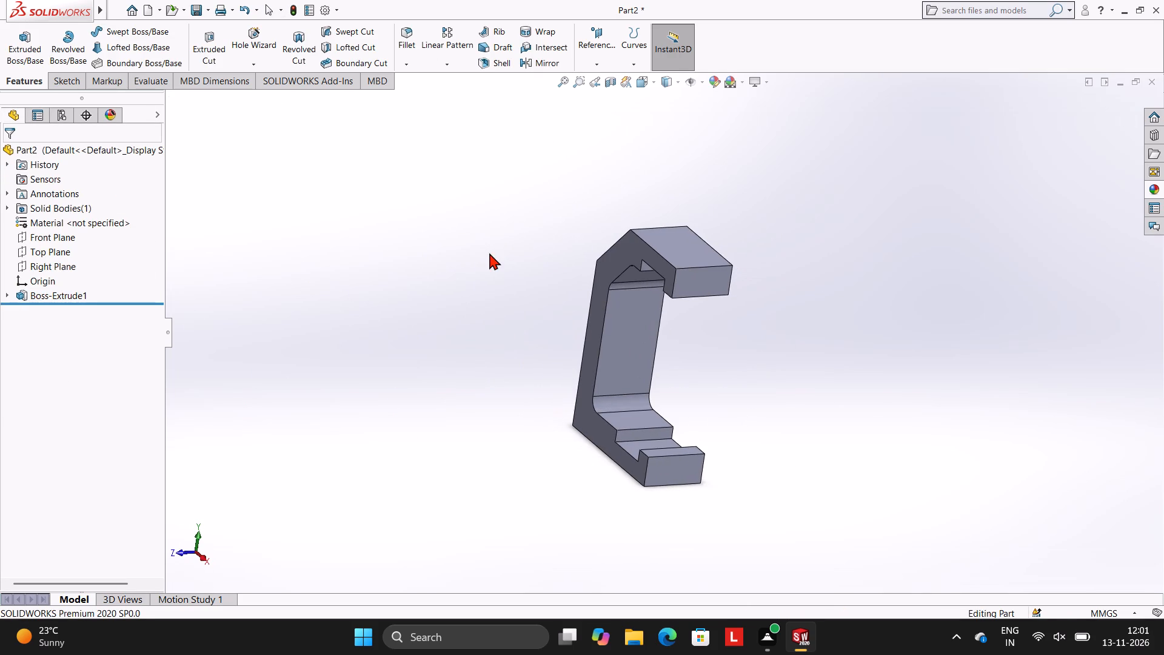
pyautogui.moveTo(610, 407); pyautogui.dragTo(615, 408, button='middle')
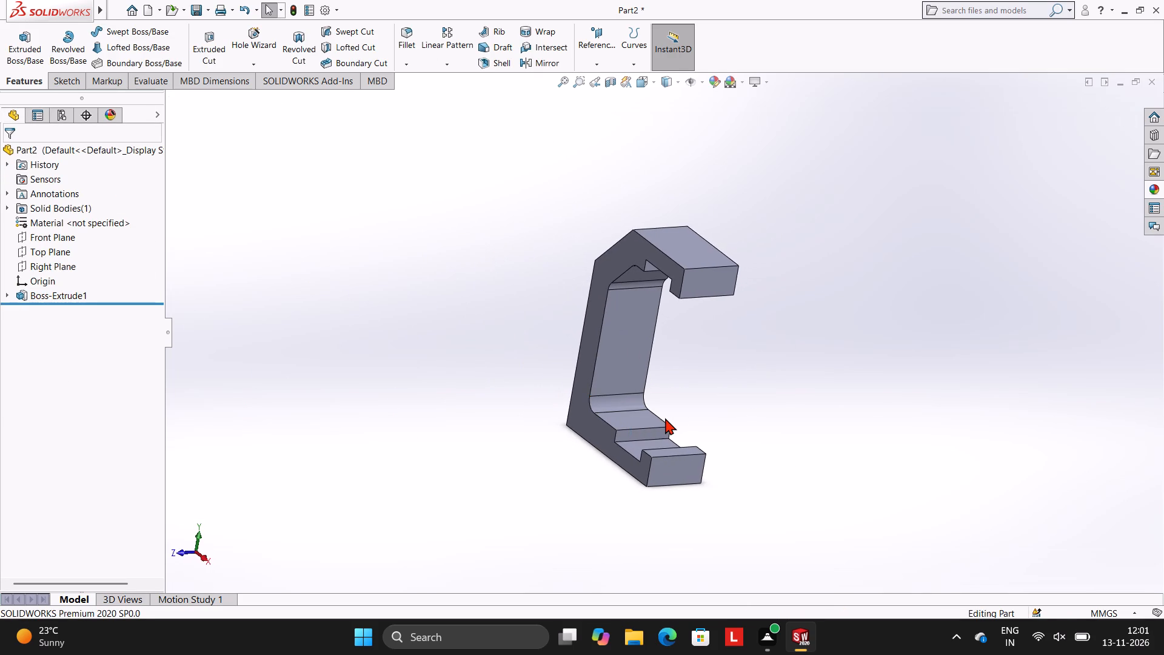
# Start a new sketch on the flat outer face of the clamp's upper arm and view it face-on.
pyautogui.moveTo(665, 418); pyautogui.dragTo(691, 423, button='middle')
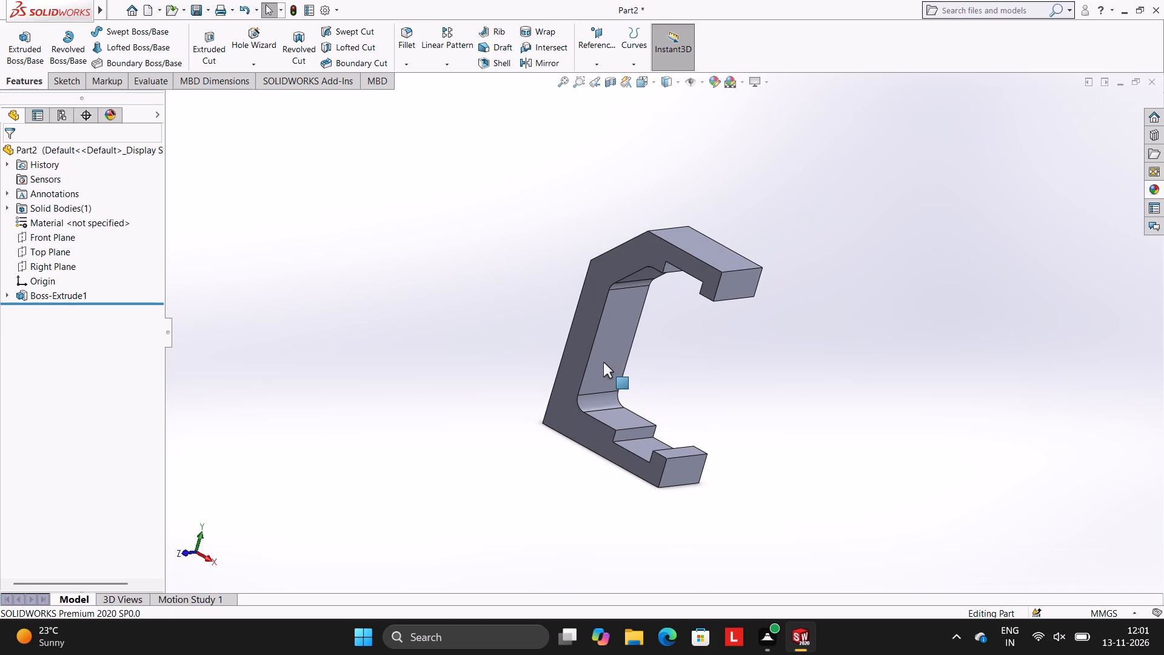
pyautogui.moveTo(614, 355); pyautogui.dragTo(634, 370, button='middle')
pyautogui.moveTo(658, 368); pyautogui.dragTo(619, 447, button='middle')
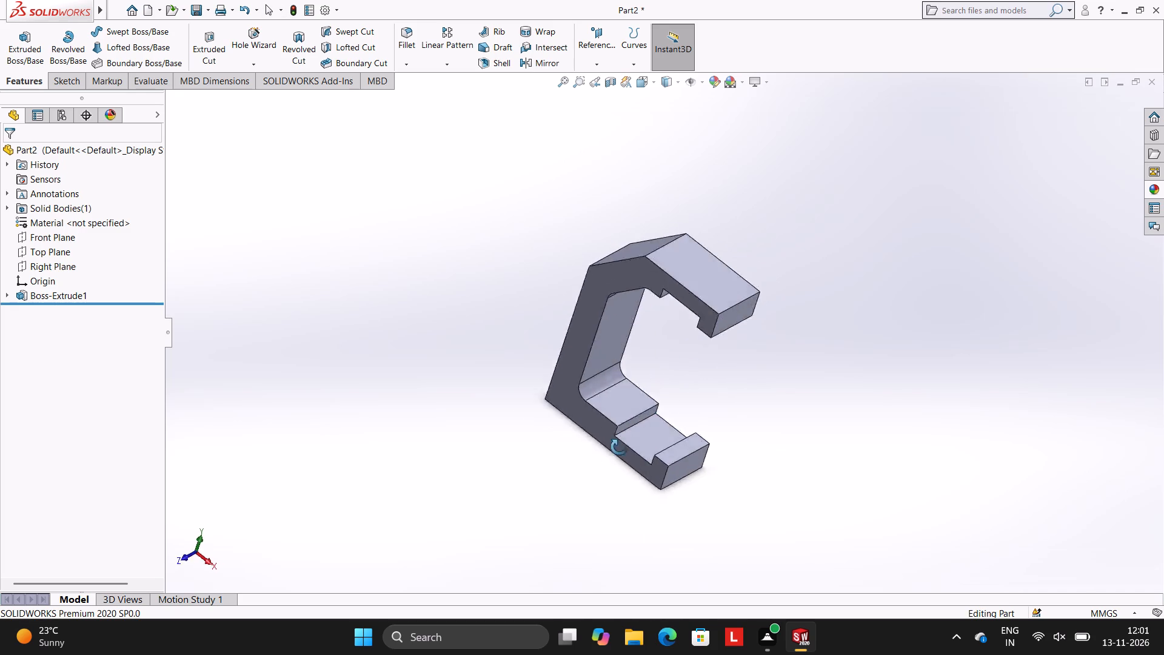
pyautogui.moveTo(619, 447); pyautogui.dragTo(606, 557, button='middle')
pyautogui.click(658, 376)
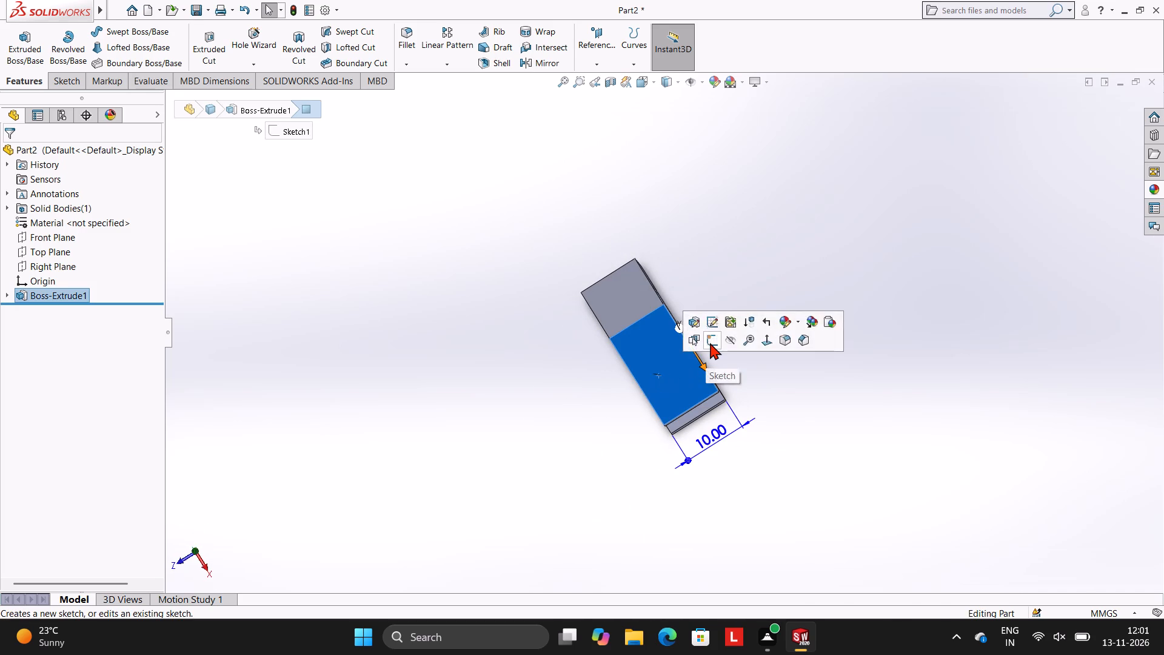
pyautogui.click(710, 343)
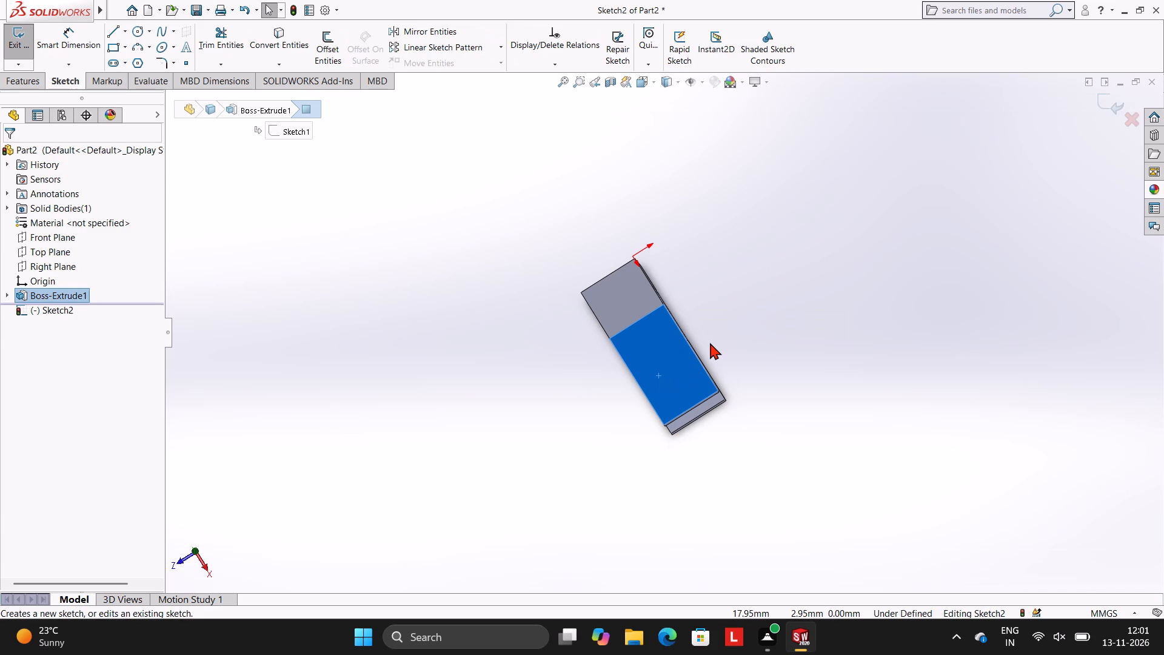
pyautogui.hotkey('ctrl', '8')
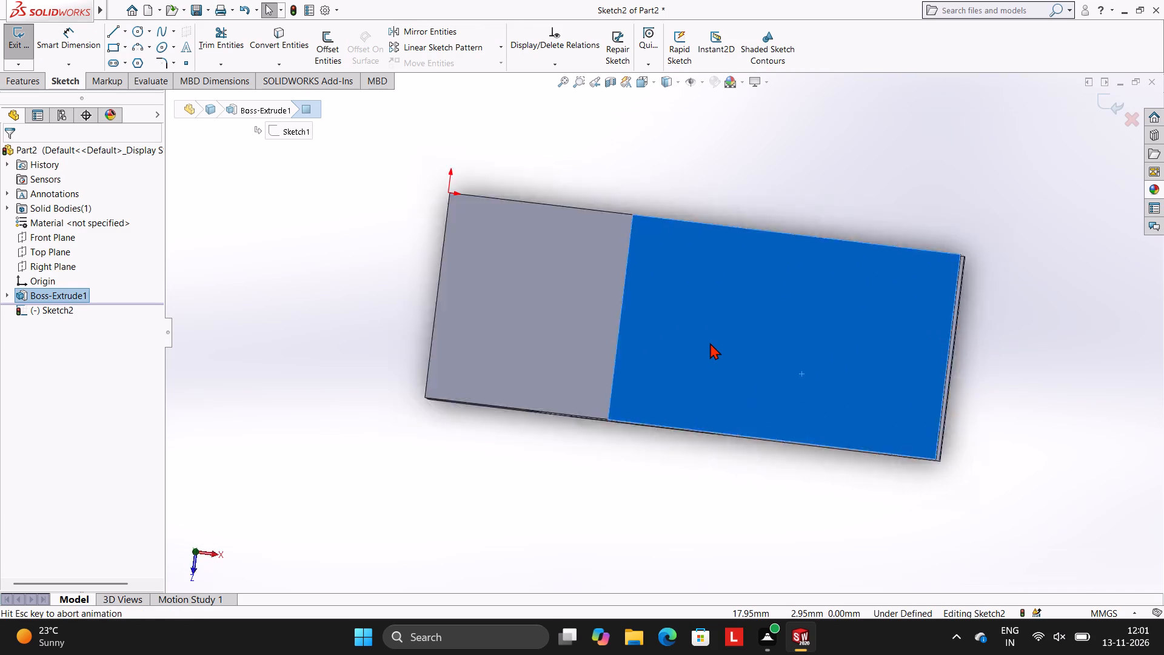
pyautogui.scroll(3, 900, 337)
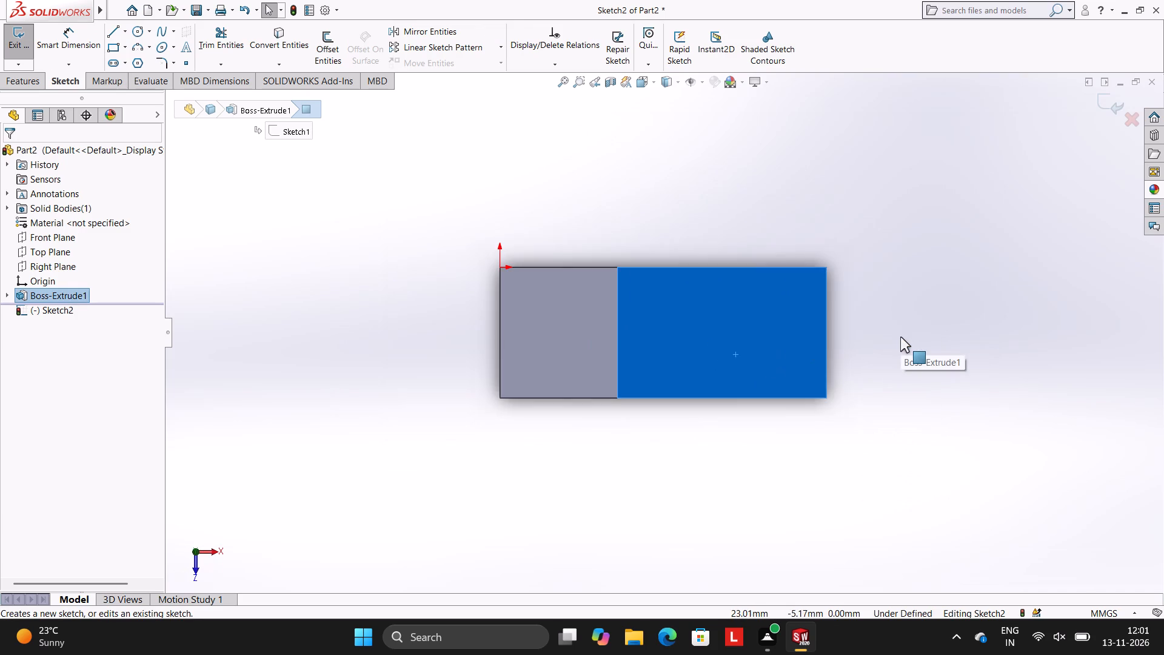
pyautogui.scroll(-2, 900, 337)
# Sketch a 5 mm diameter circle midway across the upper arm's width, its centre about 6.5 mm from the arm's free end.
pyautogui.click(135, 24)
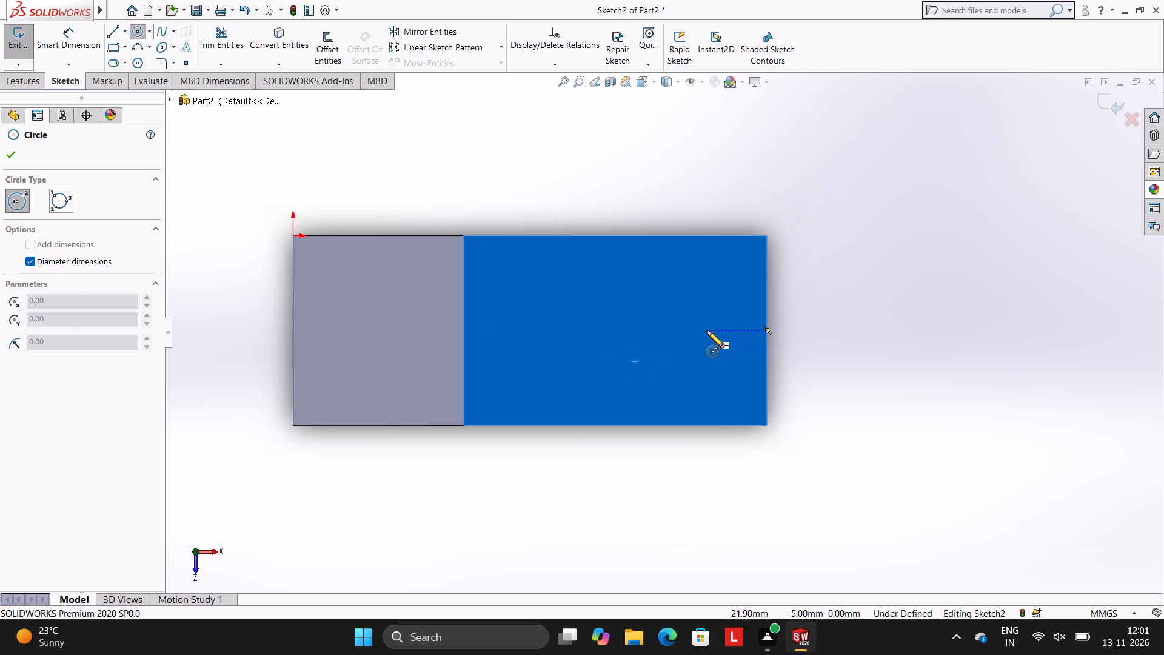
pyautogui.click(644, 334)
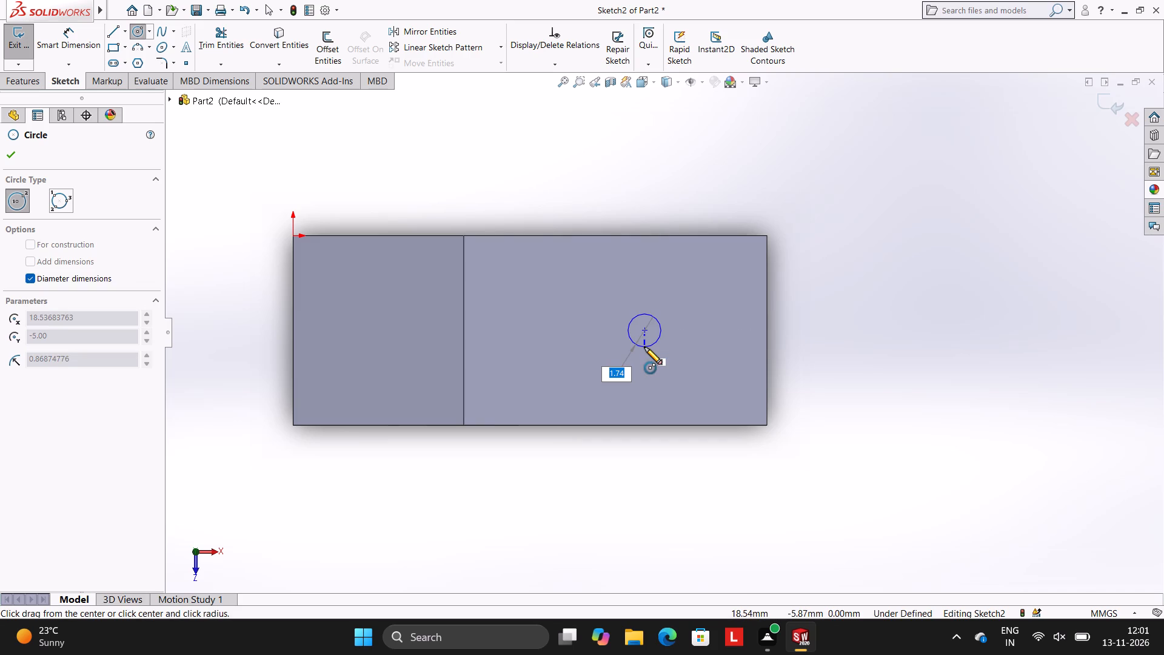
pyautogui.press('5')
pyautogui.press('Return')
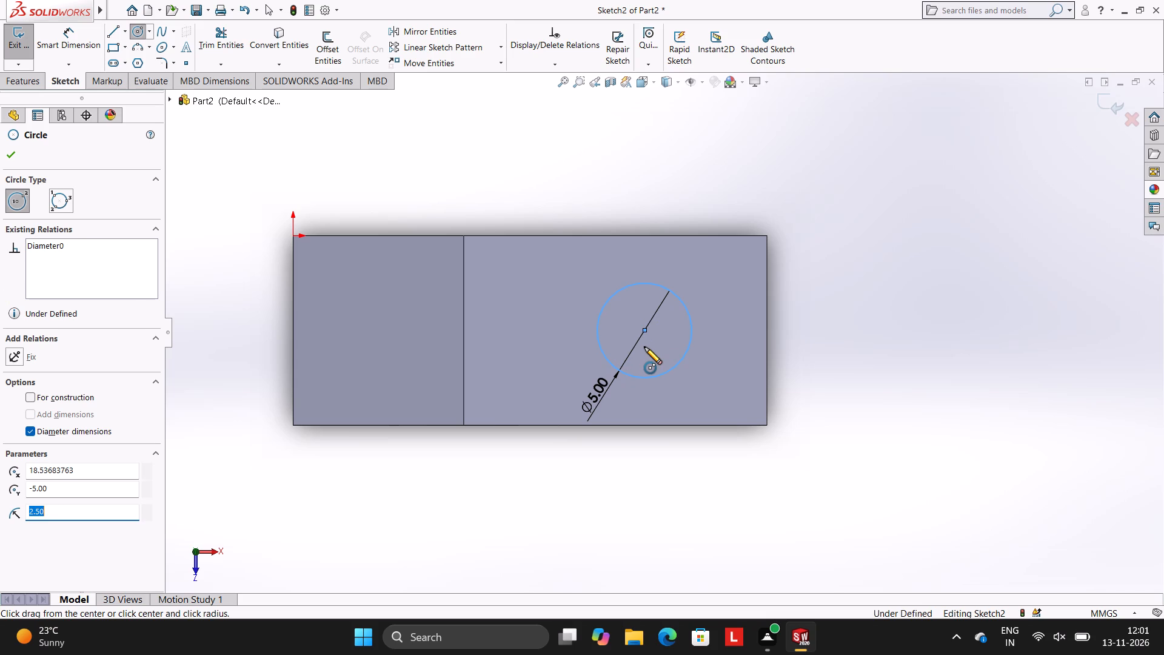
pyautogui.press('Escape')
pyautogui.press('Escape')
pyautogui.press('Escape')
pyautogui.press('Escape')
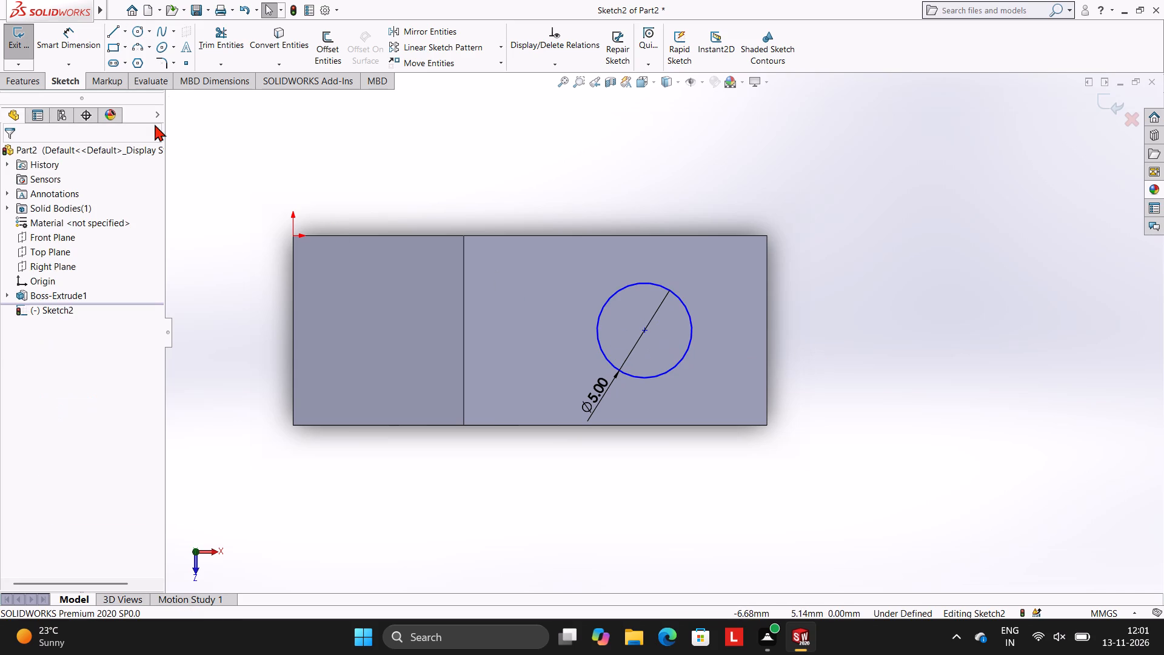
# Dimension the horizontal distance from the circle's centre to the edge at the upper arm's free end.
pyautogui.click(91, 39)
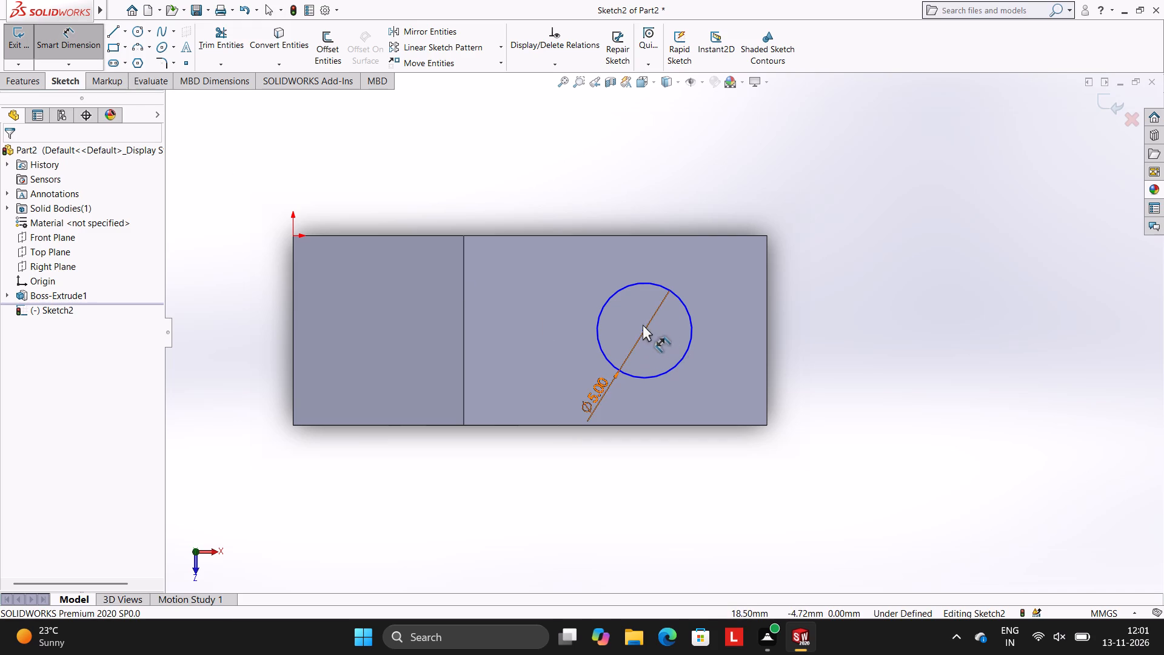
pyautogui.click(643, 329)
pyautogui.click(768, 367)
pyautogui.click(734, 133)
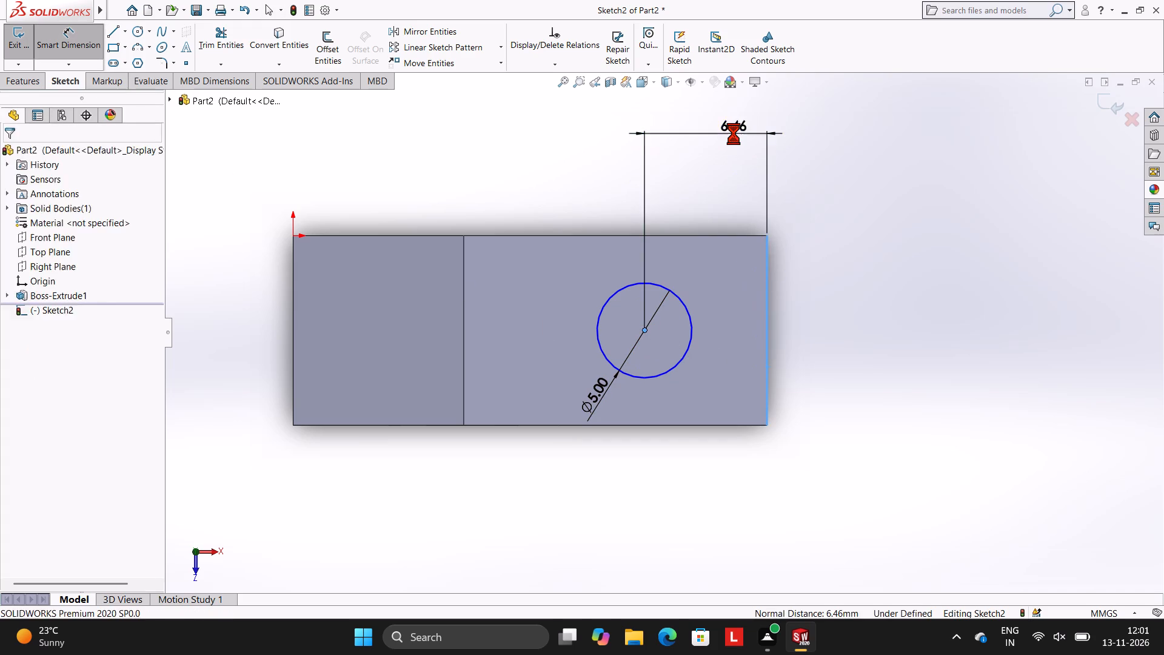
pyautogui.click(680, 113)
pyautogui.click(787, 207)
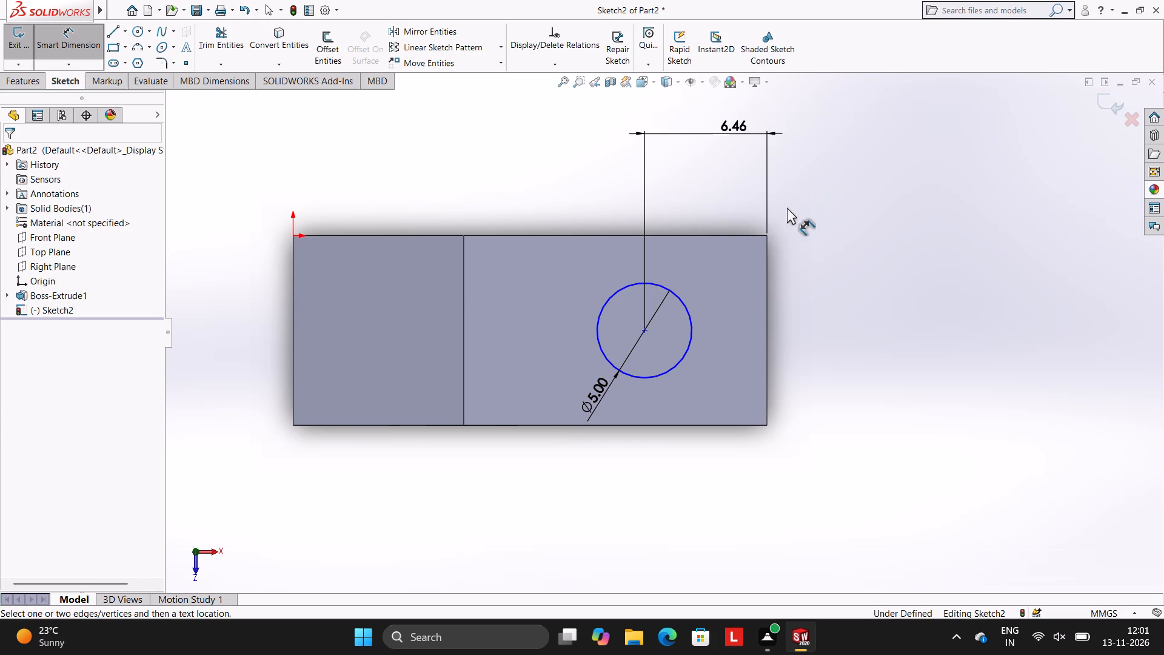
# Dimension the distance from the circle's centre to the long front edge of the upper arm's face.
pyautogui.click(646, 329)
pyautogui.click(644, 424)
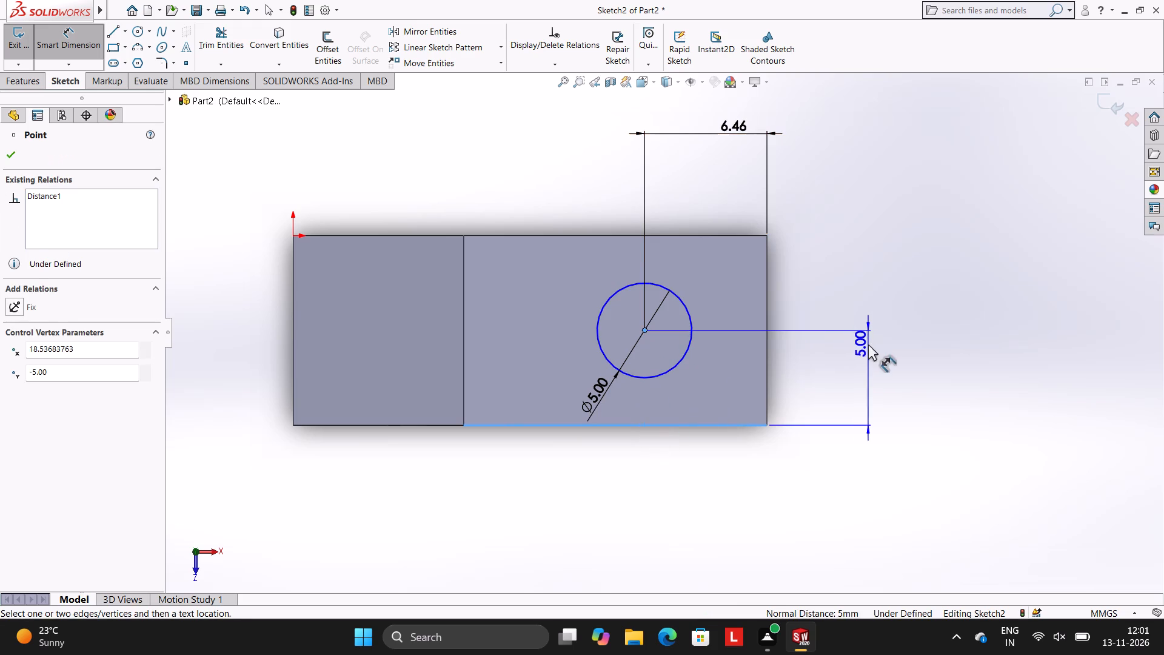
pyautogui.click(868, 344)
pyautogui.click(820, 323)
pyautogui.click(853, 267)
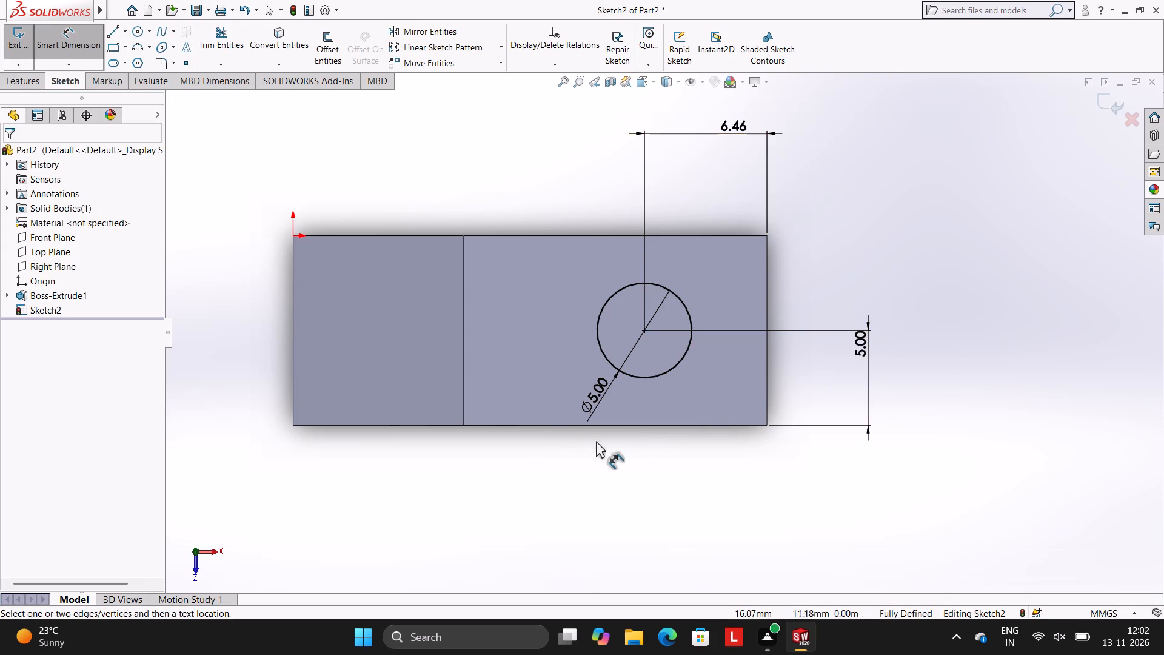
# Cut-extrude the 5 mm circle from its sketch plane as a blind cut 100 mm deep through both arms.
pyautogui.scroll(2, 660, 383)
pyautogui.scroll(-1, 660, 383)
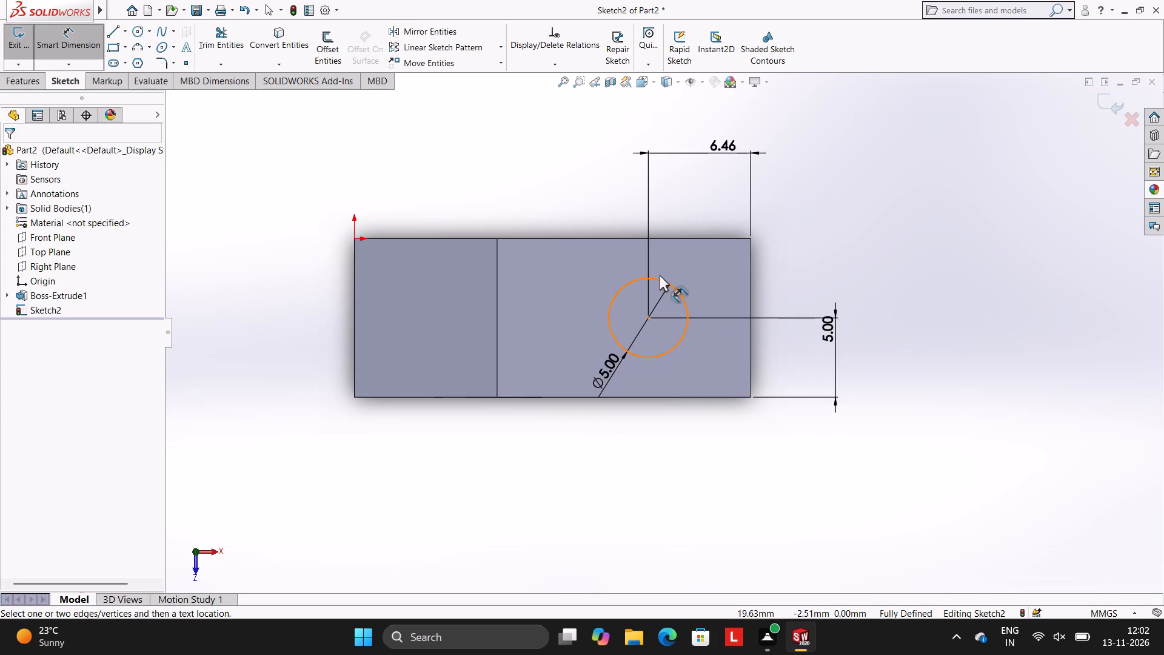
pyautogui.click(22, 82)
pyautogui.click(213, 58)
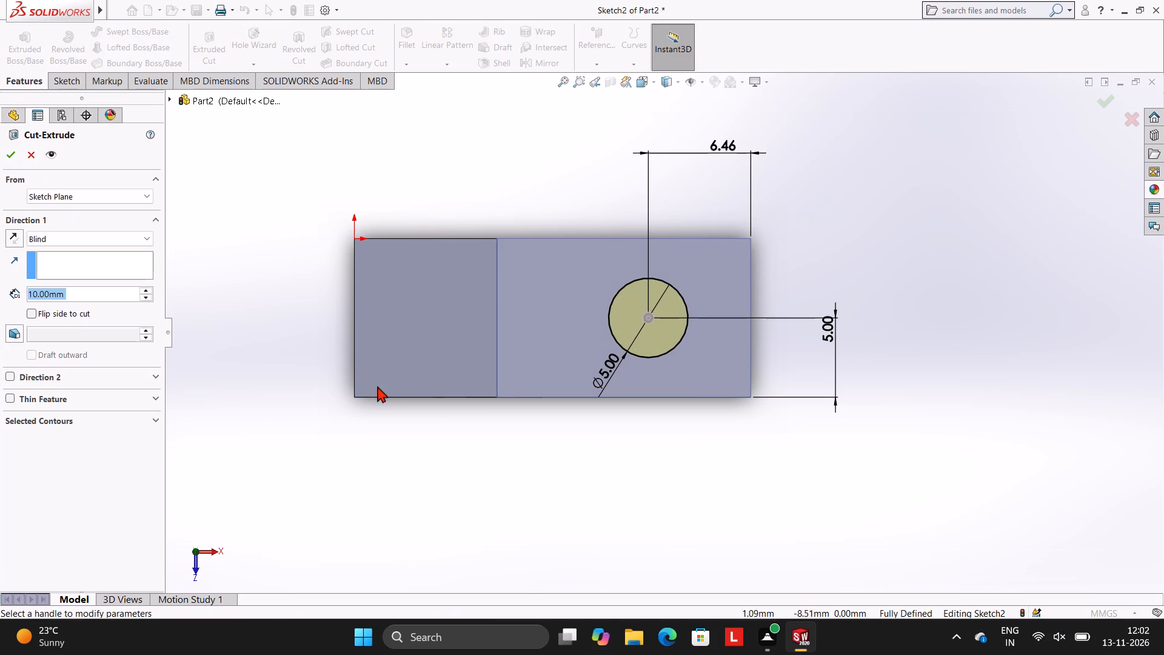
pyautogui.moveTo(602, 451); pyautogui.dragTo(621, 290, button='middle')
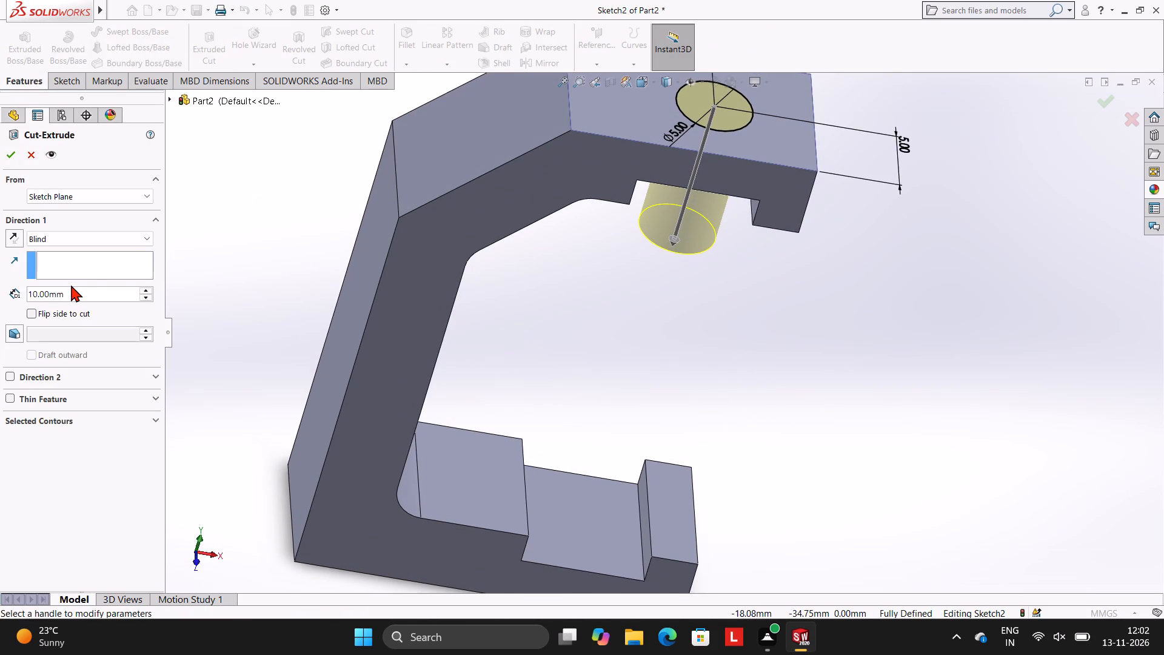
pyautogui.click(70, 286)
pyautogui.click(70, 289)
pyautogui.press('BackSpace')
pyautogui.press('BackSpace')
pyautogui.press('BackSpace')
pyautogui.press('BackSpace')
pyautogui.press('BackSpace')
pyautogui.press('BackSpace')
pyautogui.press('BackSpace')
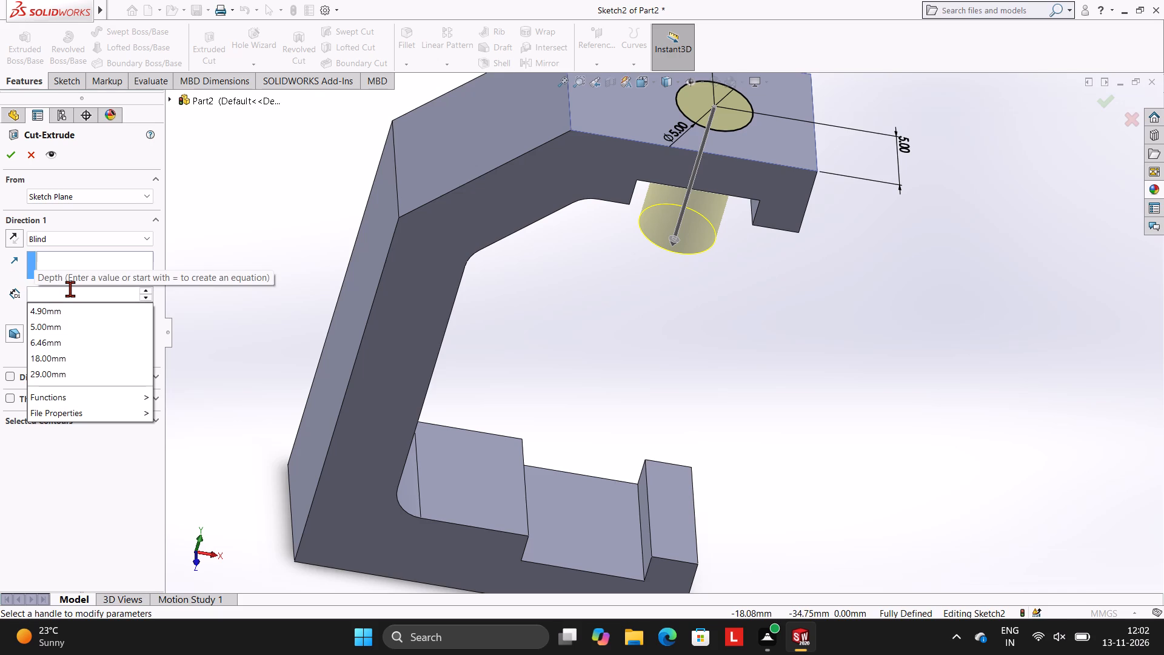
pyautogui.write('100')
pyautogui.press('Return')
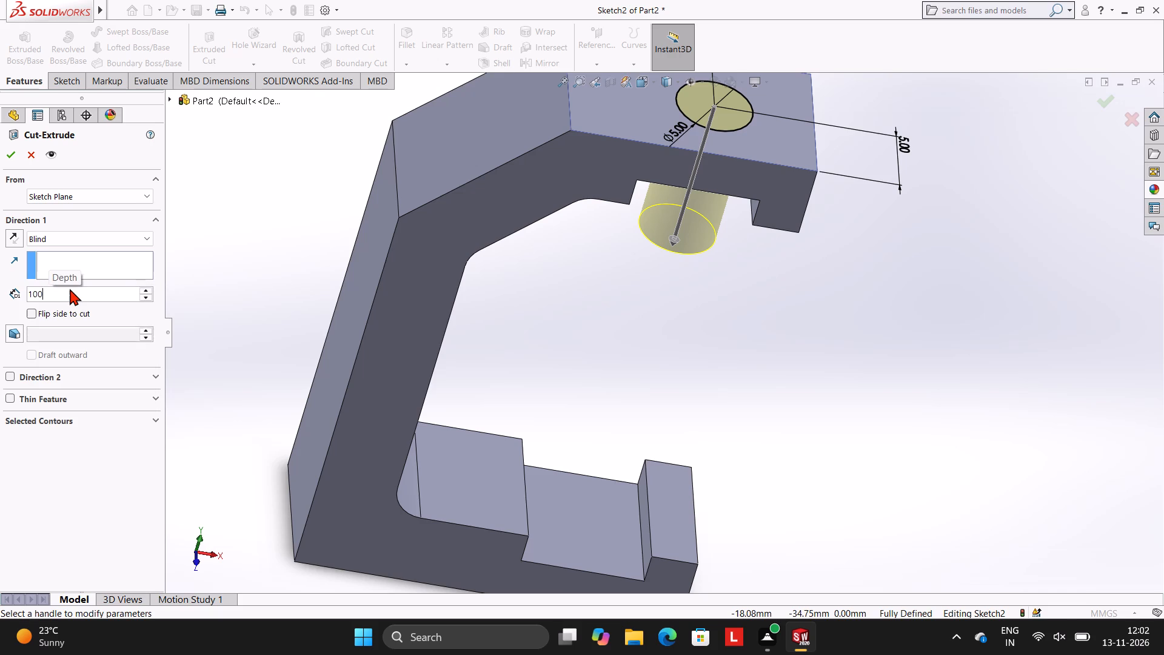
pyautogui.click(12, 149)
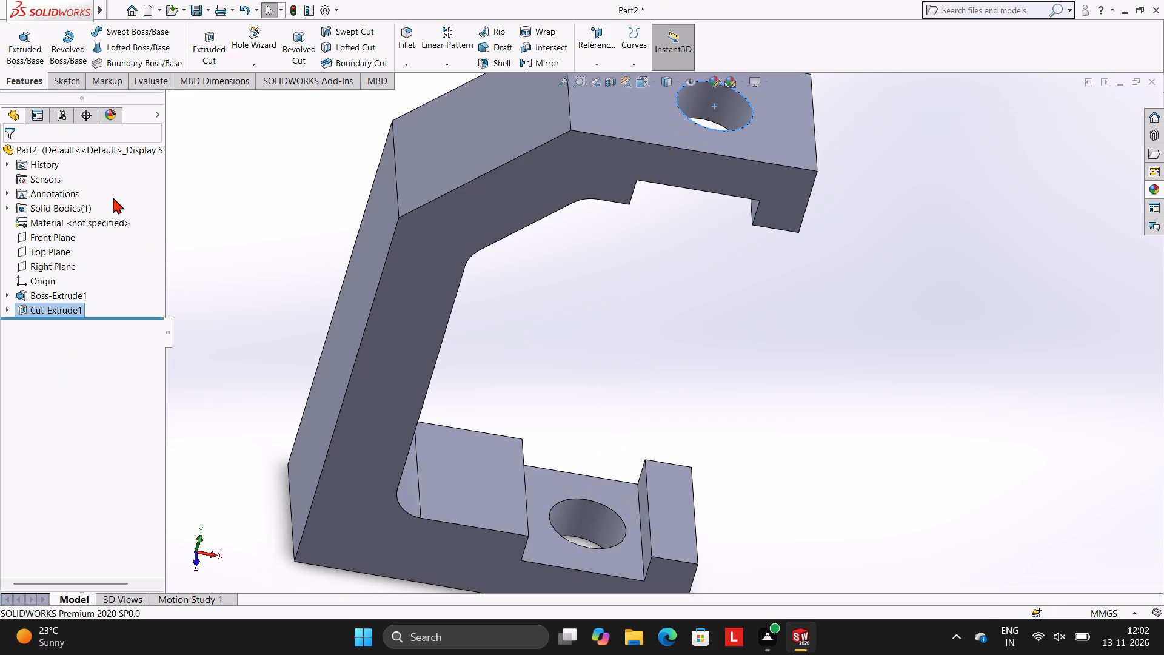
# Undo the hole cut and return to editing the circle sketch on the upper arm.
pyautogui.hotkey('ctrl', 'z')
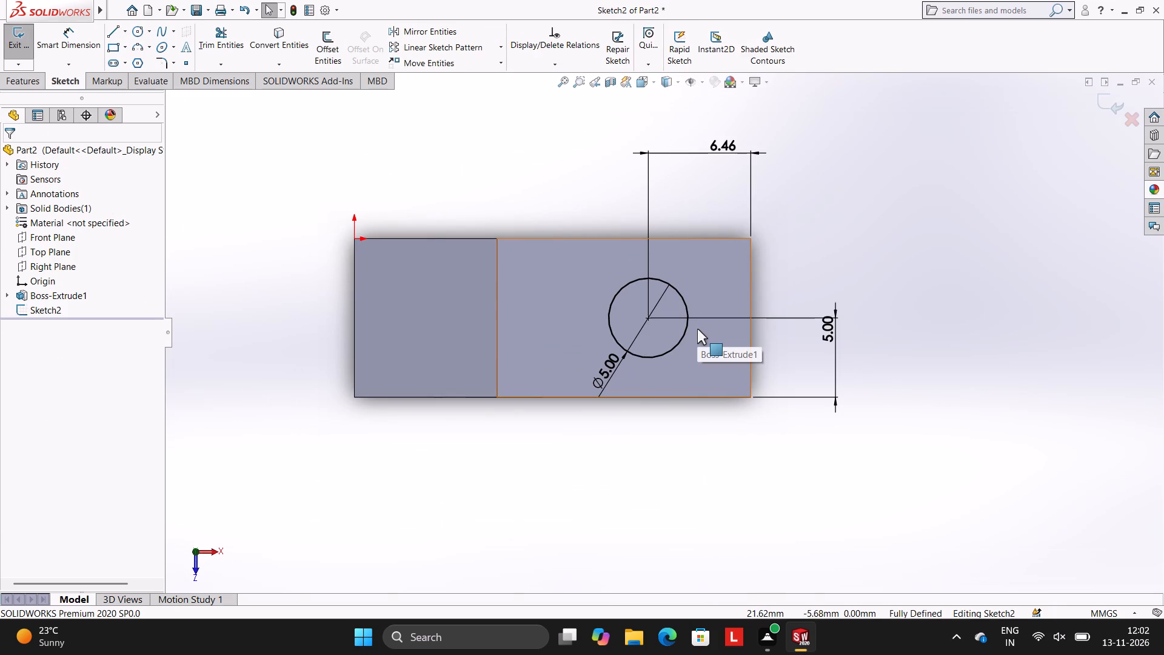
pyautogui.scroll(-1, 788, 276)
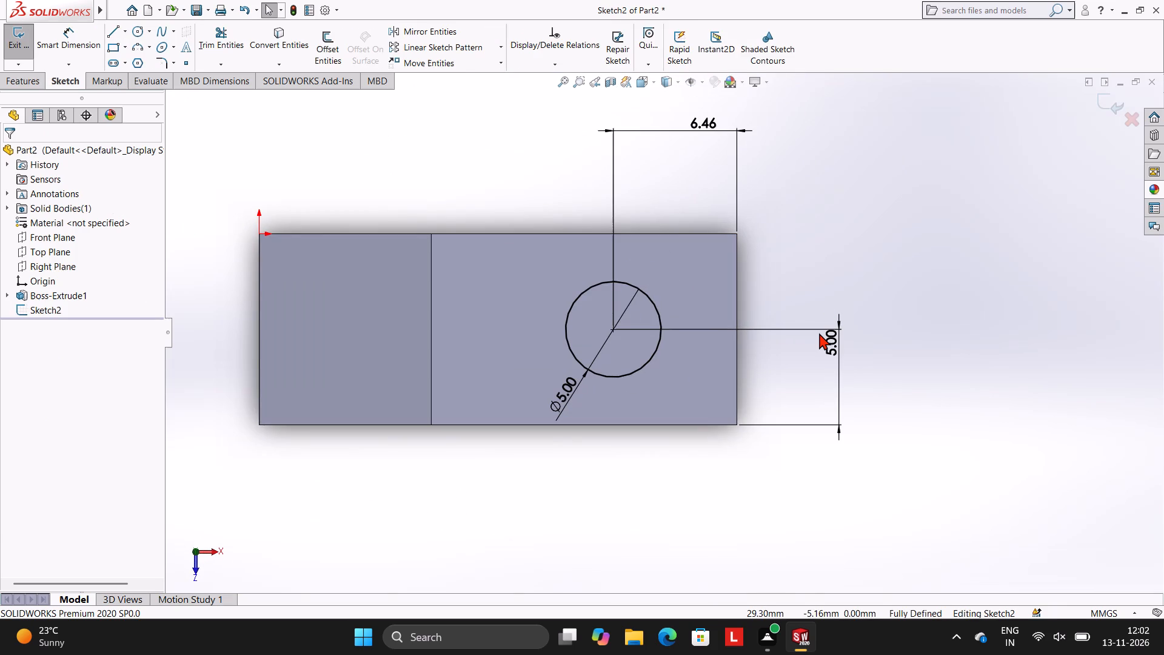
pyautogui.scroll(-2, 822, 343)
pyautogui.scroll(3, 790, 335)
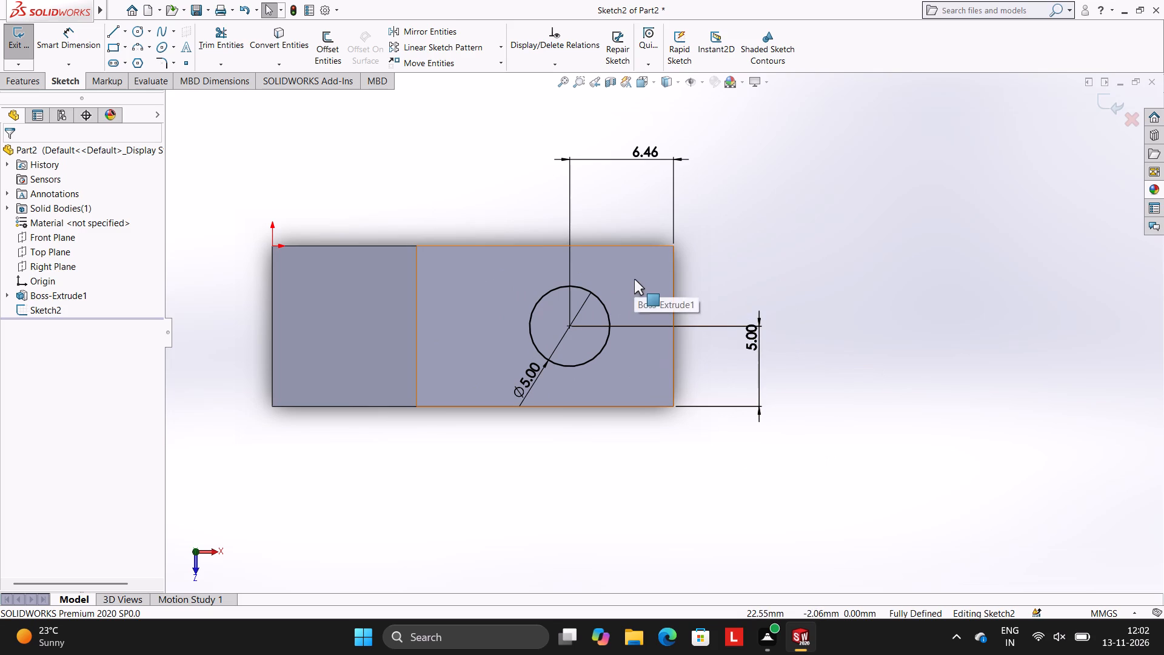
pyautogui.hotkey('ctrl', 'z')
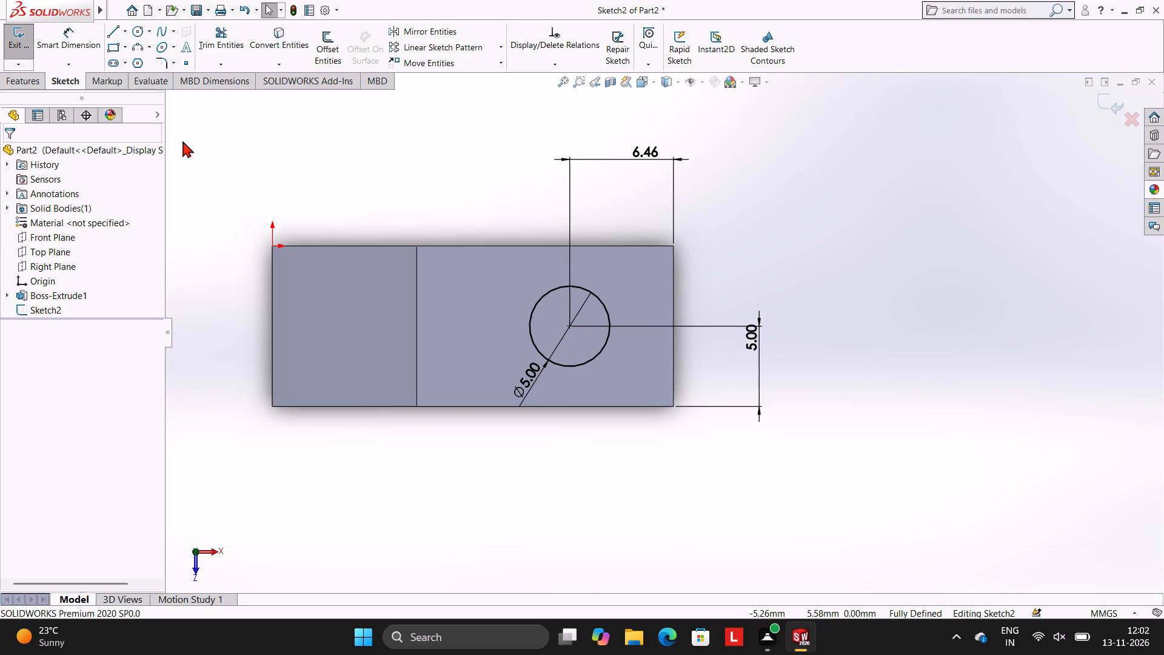
# Sketch a 3 mm diameter circle concentric with the 5 mm circle on the upper arm.
pyautogui.click(137, 24)
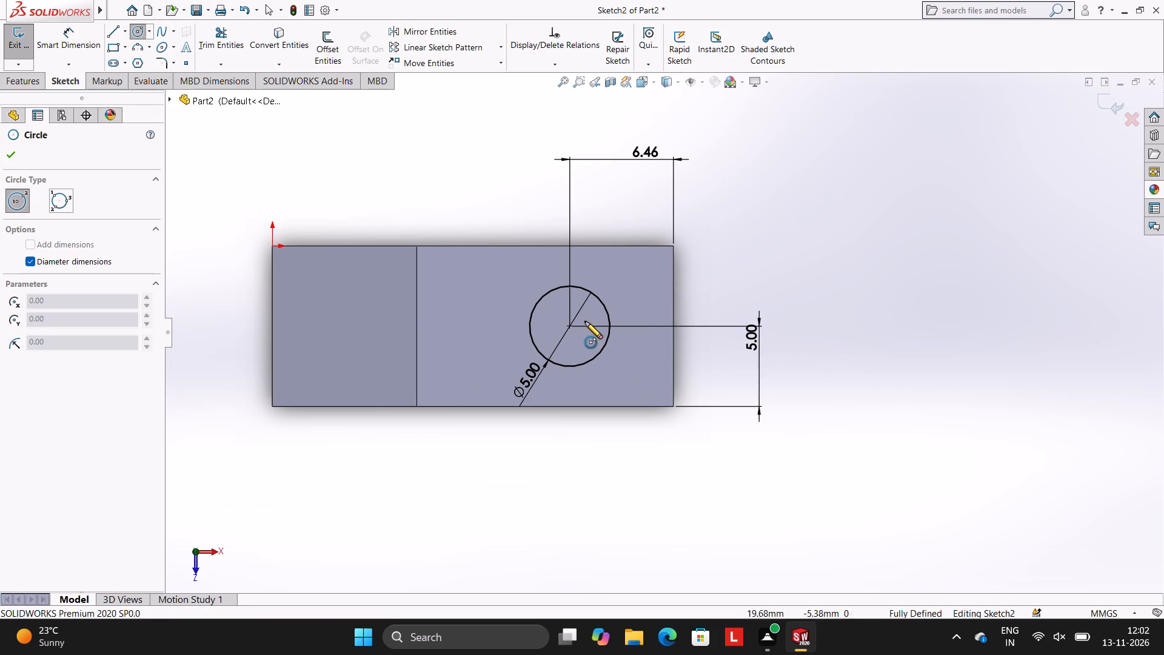
pyautogui.click(570, 324)
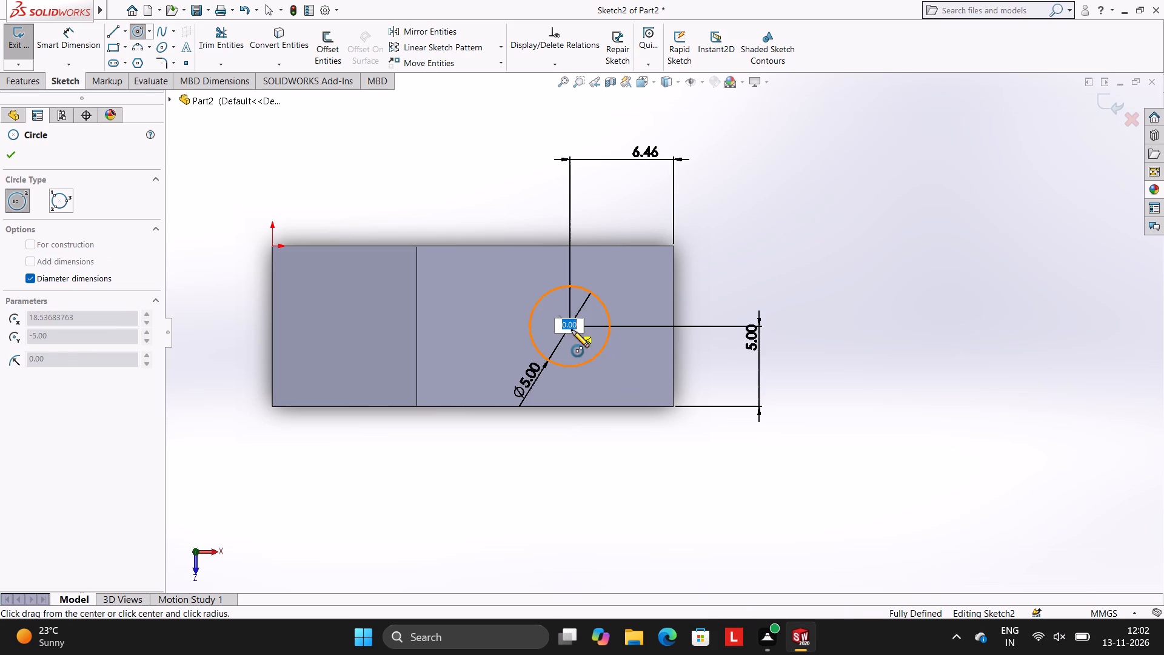
pyautogui.press('3')
pyautogui.press('Return')
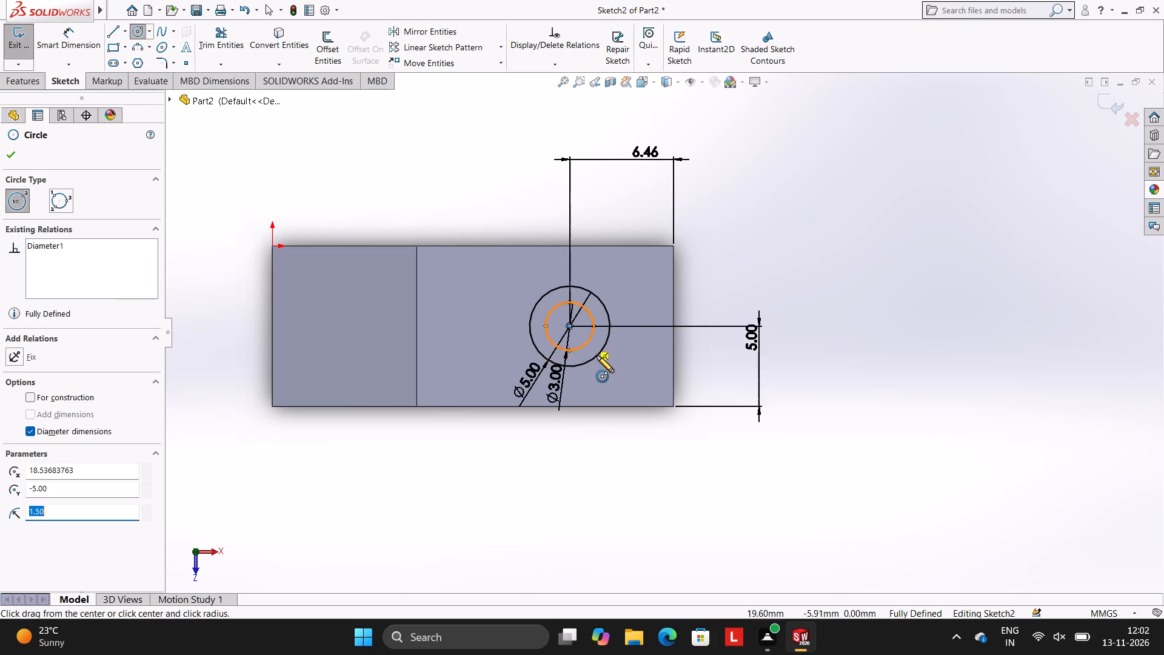
pyautogui.press('Escape')
pyautogui.press('Escape')
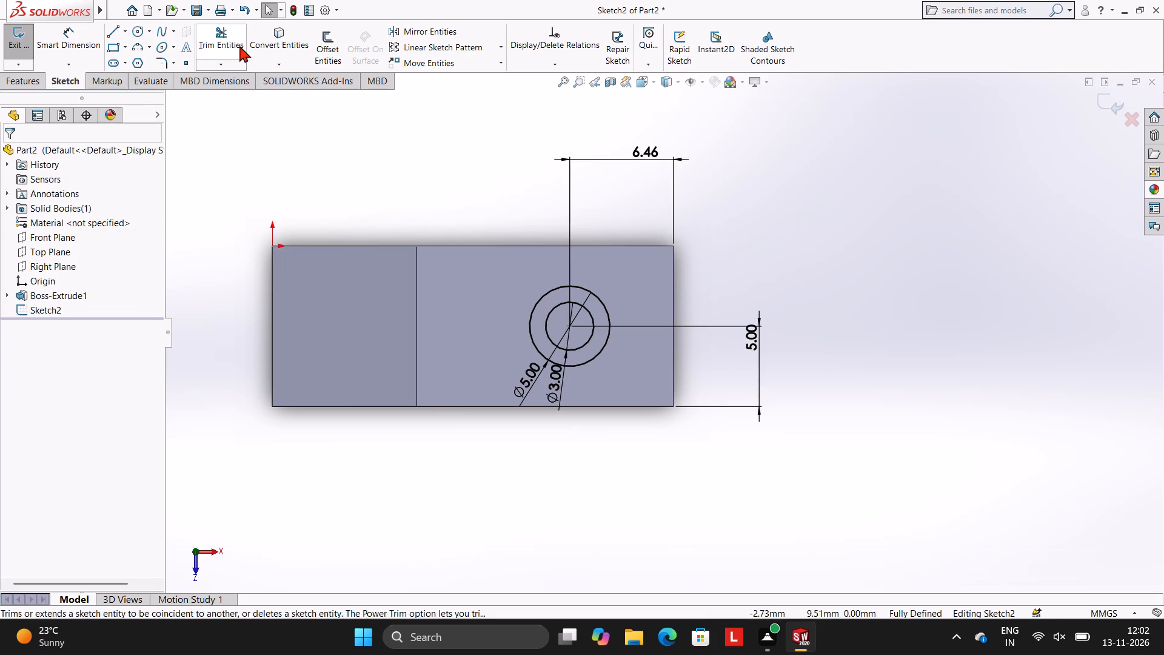
pyautogui.press('Escape')
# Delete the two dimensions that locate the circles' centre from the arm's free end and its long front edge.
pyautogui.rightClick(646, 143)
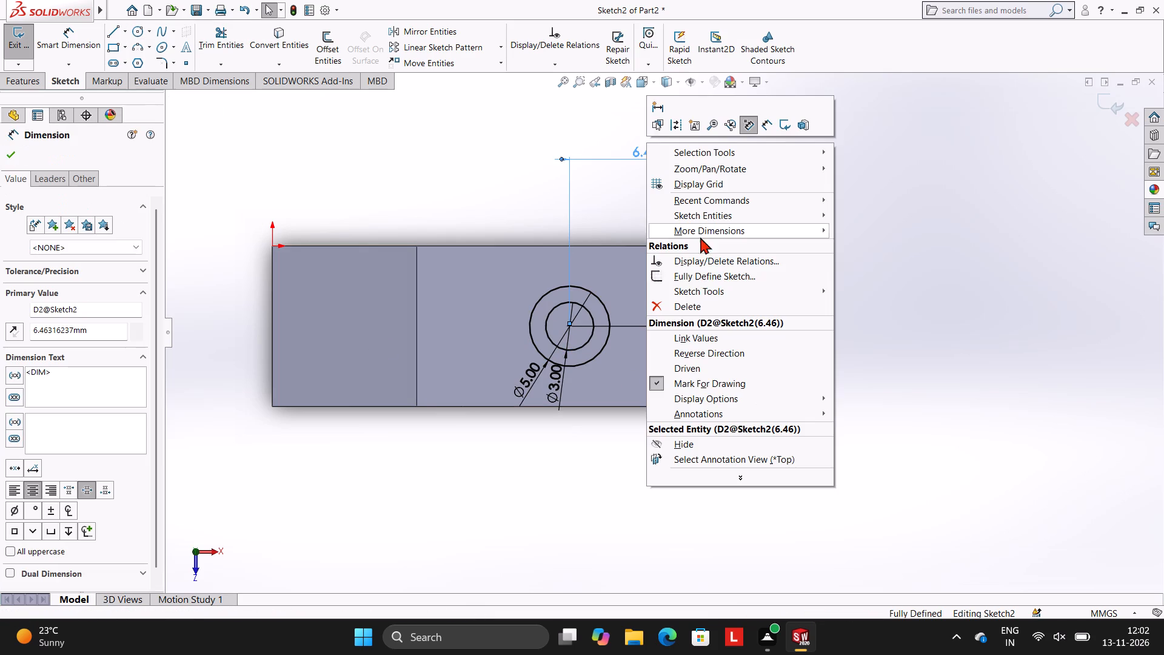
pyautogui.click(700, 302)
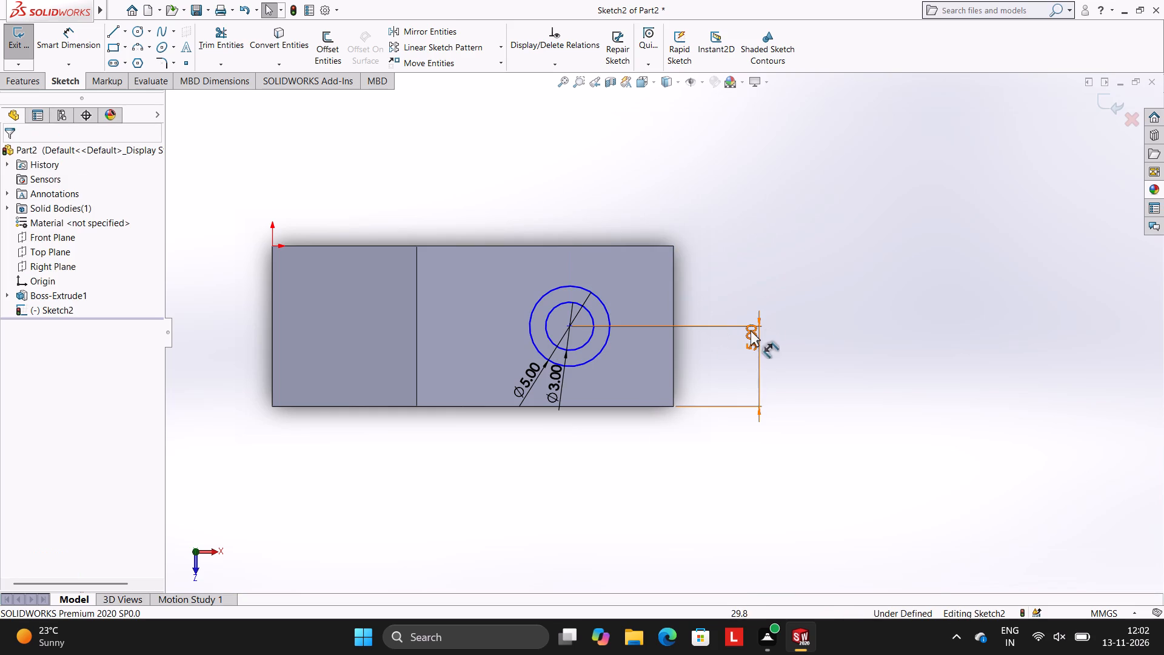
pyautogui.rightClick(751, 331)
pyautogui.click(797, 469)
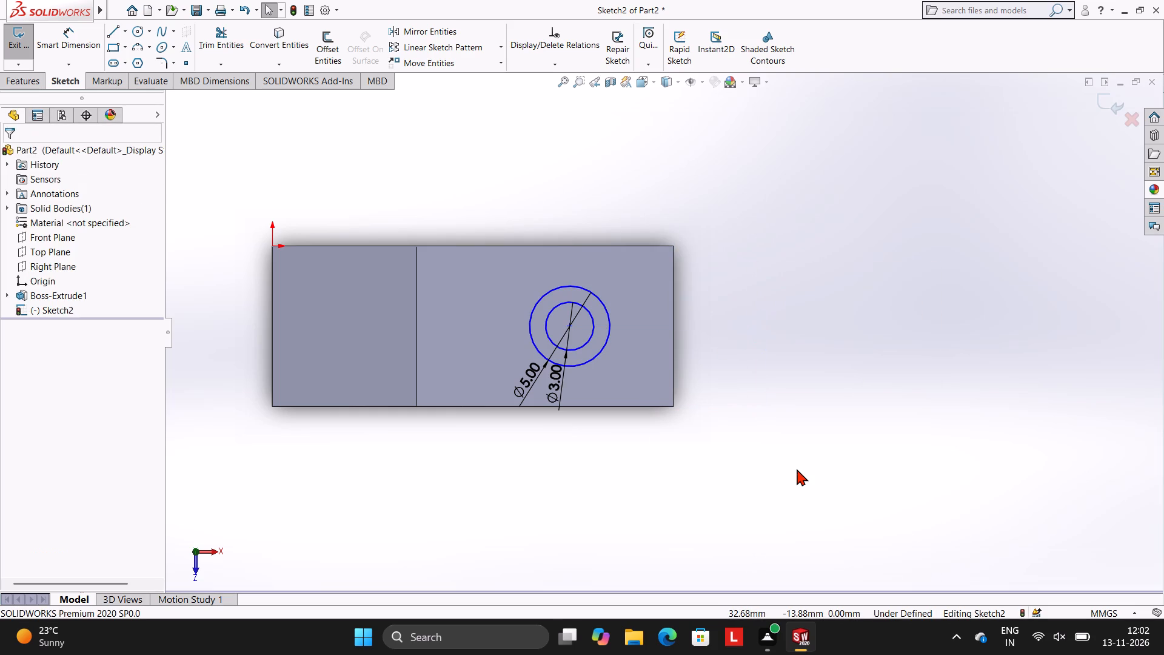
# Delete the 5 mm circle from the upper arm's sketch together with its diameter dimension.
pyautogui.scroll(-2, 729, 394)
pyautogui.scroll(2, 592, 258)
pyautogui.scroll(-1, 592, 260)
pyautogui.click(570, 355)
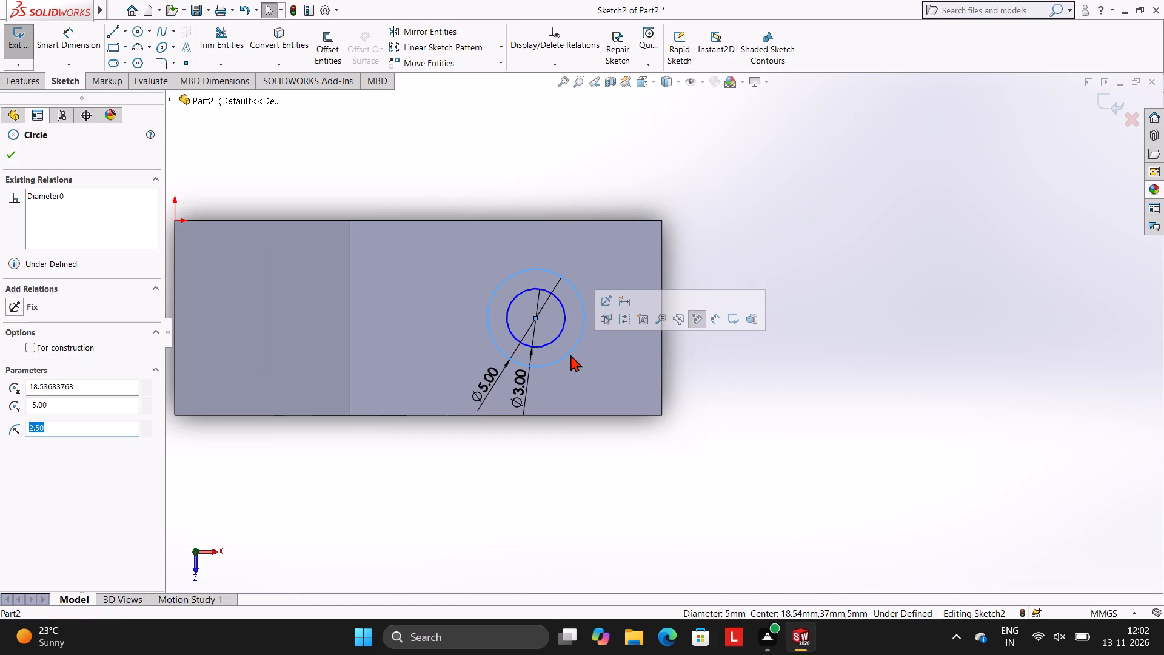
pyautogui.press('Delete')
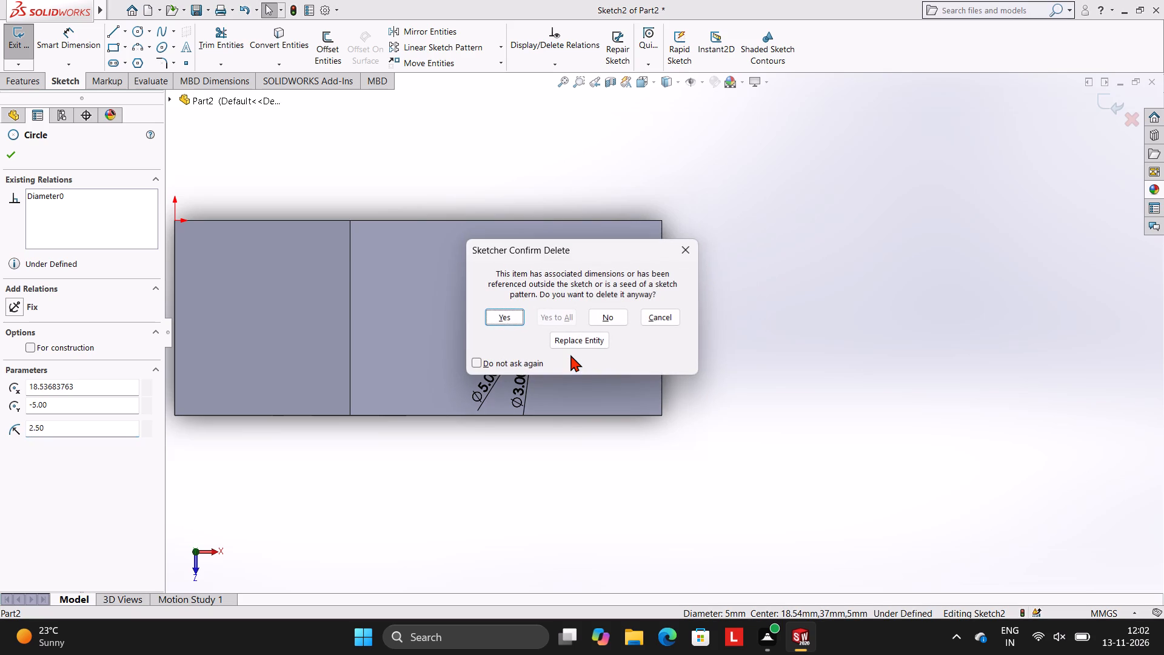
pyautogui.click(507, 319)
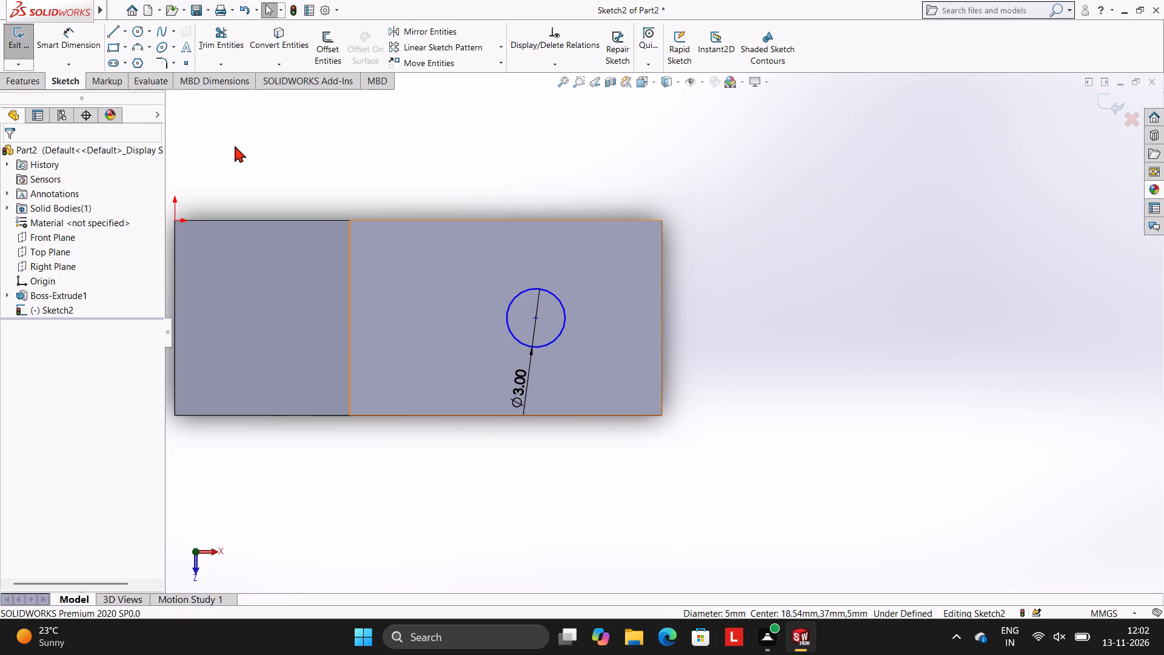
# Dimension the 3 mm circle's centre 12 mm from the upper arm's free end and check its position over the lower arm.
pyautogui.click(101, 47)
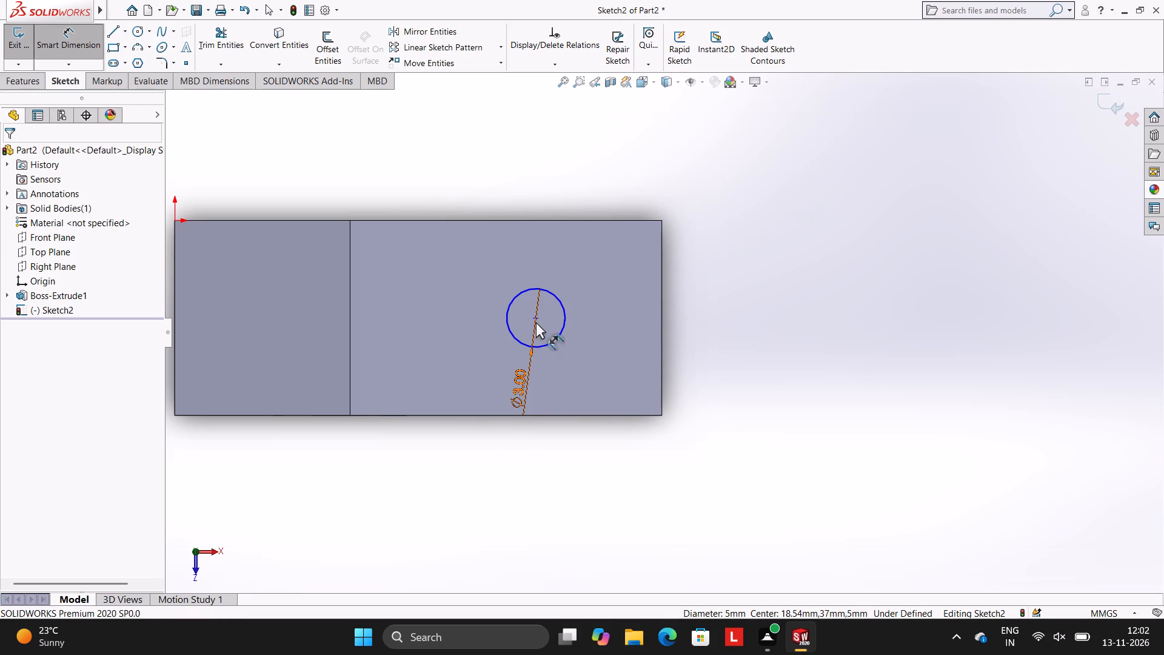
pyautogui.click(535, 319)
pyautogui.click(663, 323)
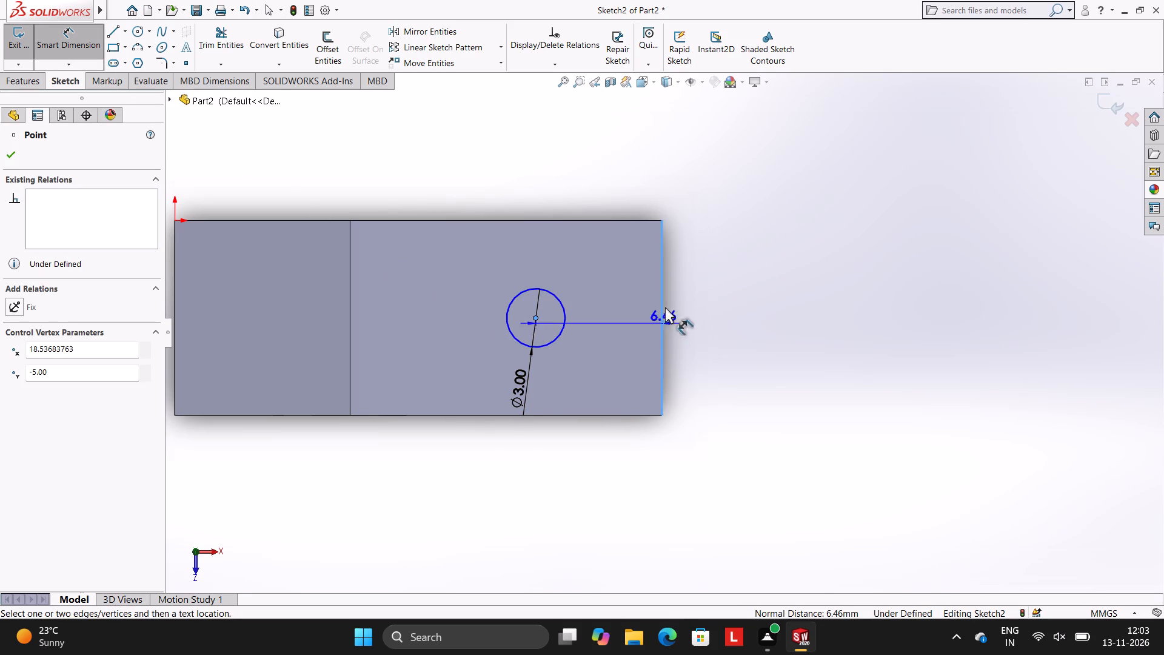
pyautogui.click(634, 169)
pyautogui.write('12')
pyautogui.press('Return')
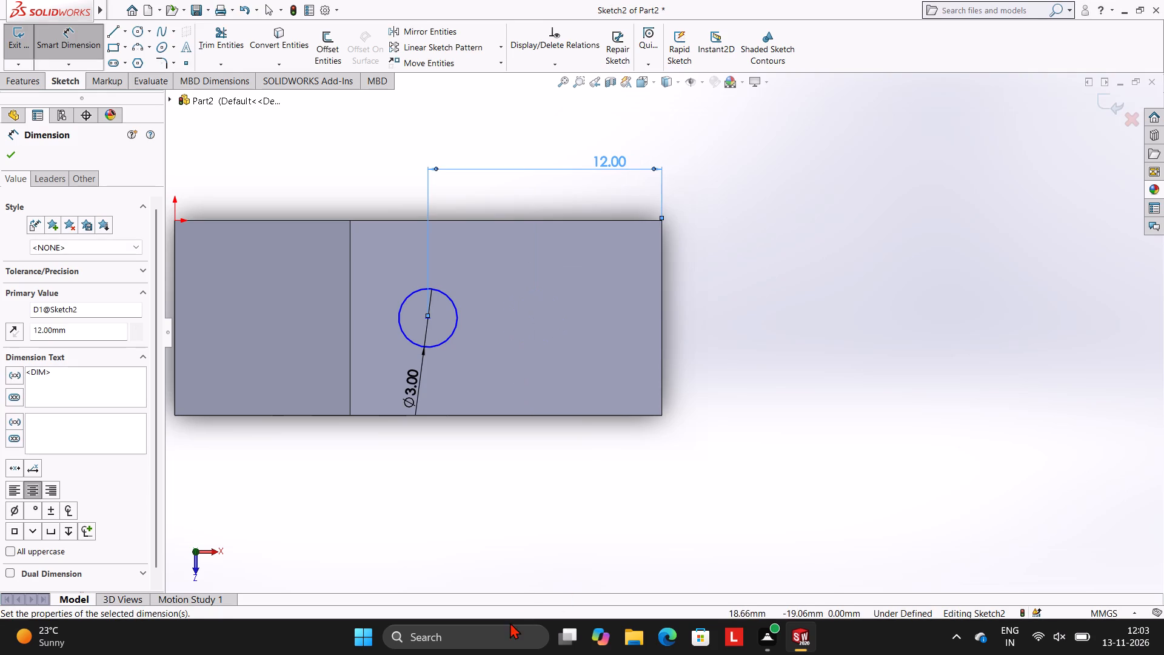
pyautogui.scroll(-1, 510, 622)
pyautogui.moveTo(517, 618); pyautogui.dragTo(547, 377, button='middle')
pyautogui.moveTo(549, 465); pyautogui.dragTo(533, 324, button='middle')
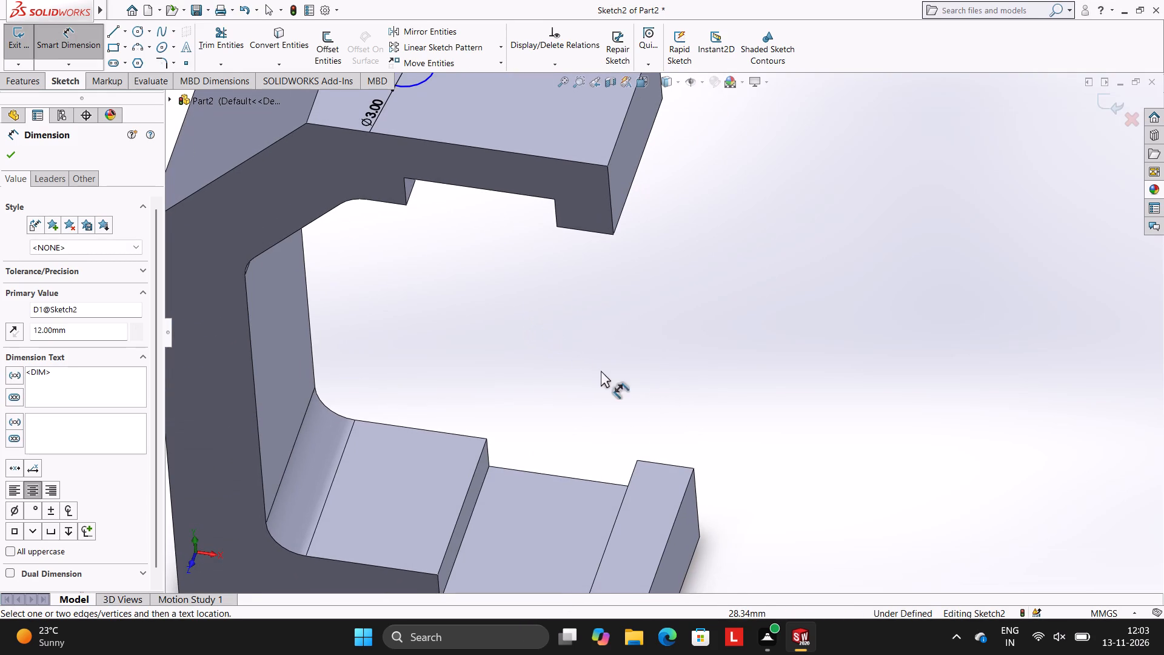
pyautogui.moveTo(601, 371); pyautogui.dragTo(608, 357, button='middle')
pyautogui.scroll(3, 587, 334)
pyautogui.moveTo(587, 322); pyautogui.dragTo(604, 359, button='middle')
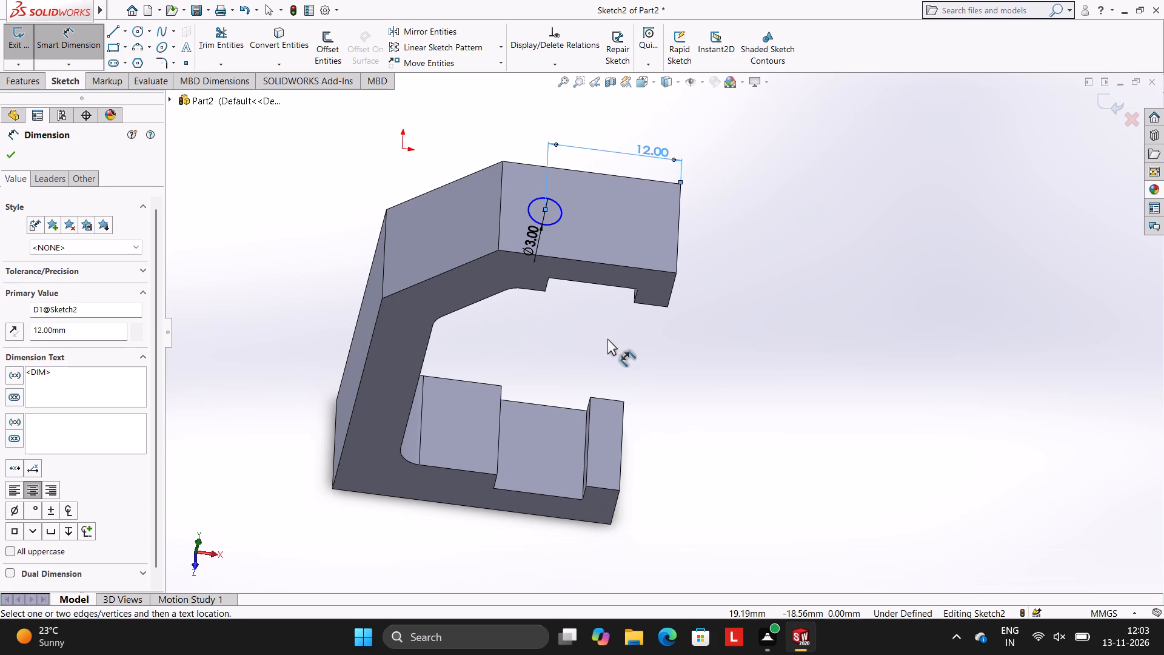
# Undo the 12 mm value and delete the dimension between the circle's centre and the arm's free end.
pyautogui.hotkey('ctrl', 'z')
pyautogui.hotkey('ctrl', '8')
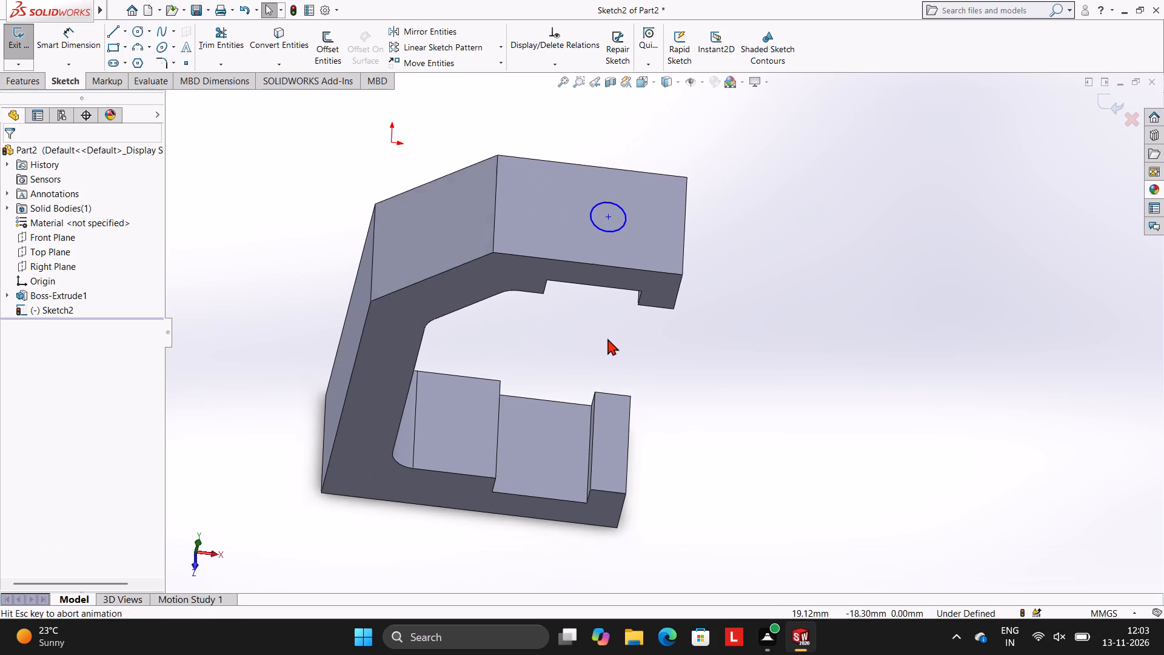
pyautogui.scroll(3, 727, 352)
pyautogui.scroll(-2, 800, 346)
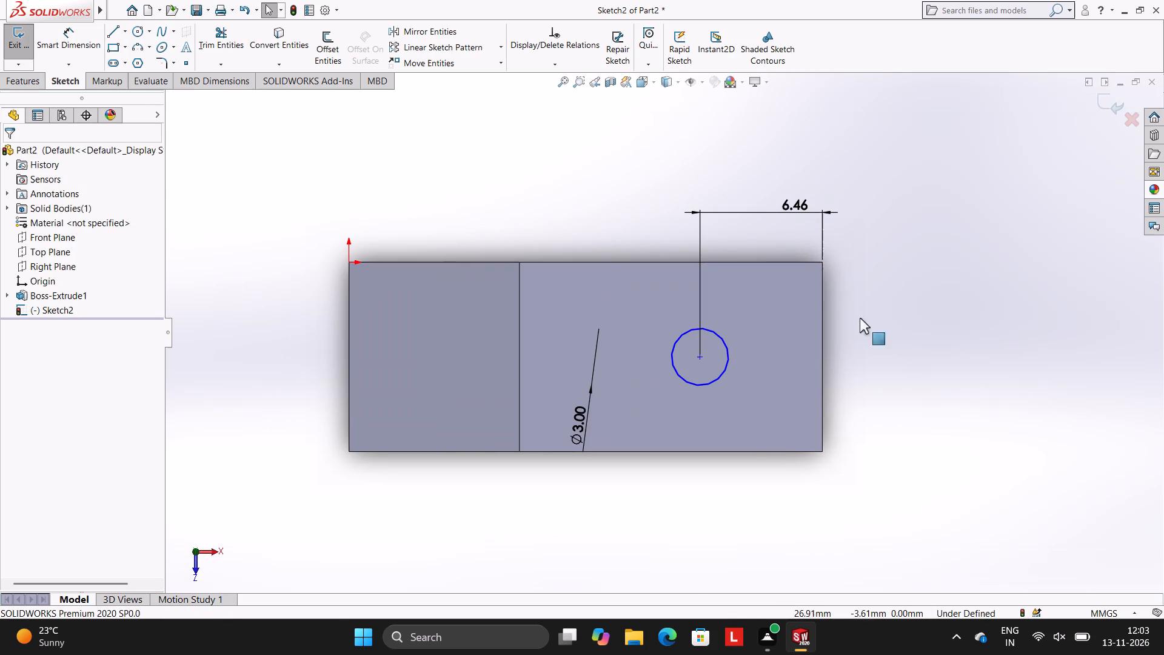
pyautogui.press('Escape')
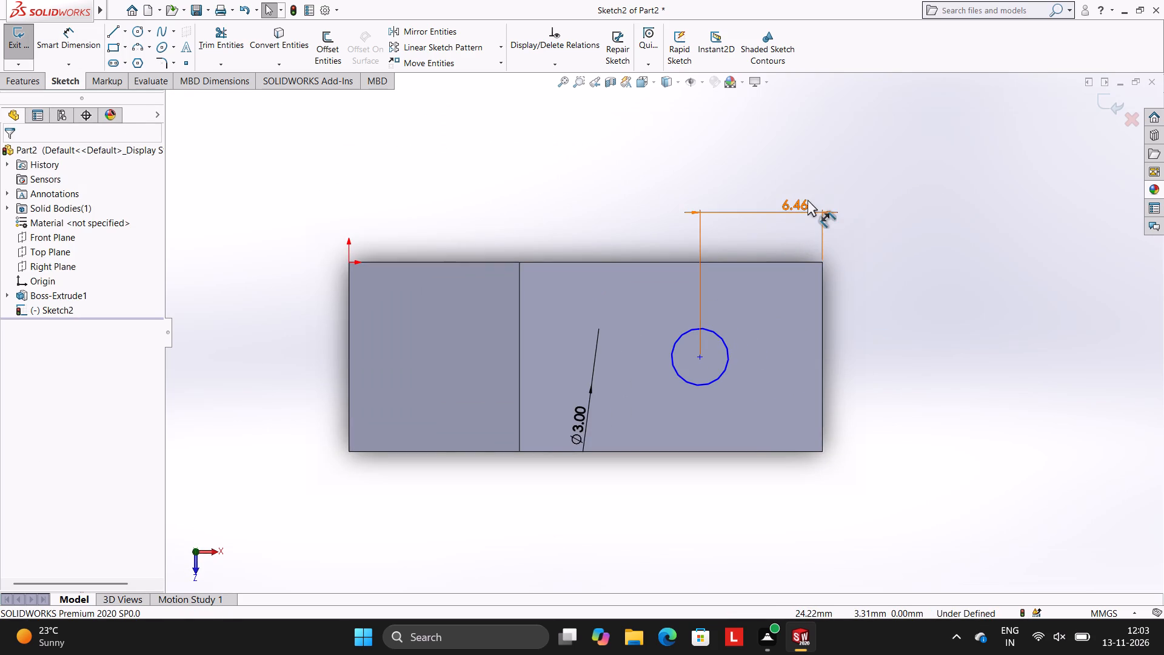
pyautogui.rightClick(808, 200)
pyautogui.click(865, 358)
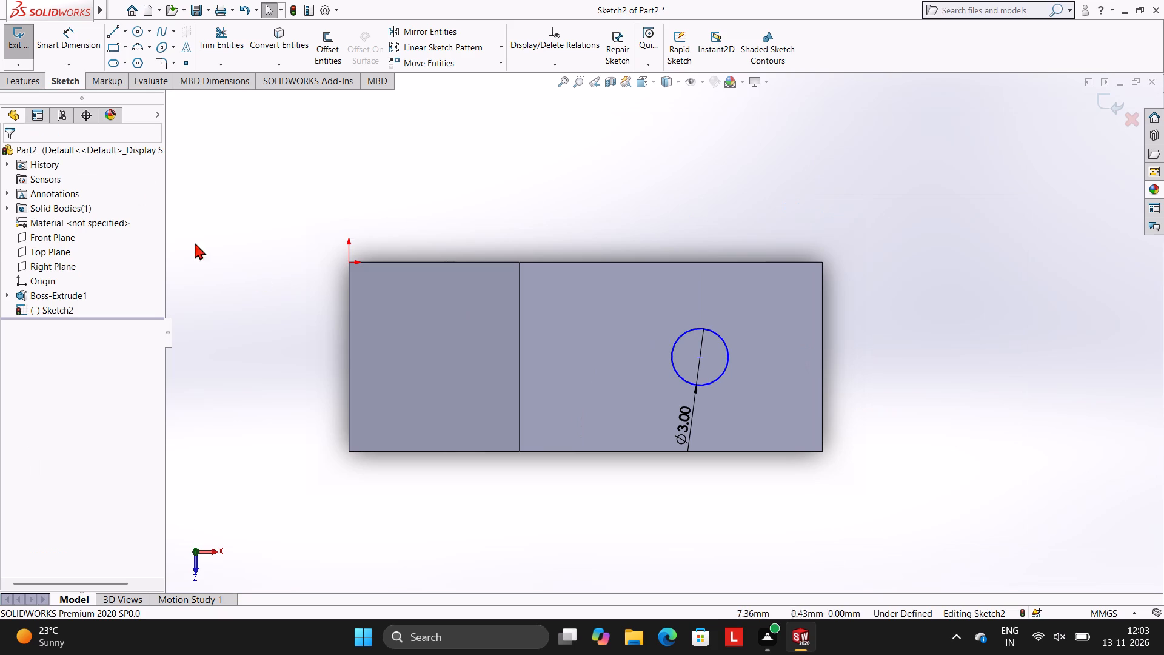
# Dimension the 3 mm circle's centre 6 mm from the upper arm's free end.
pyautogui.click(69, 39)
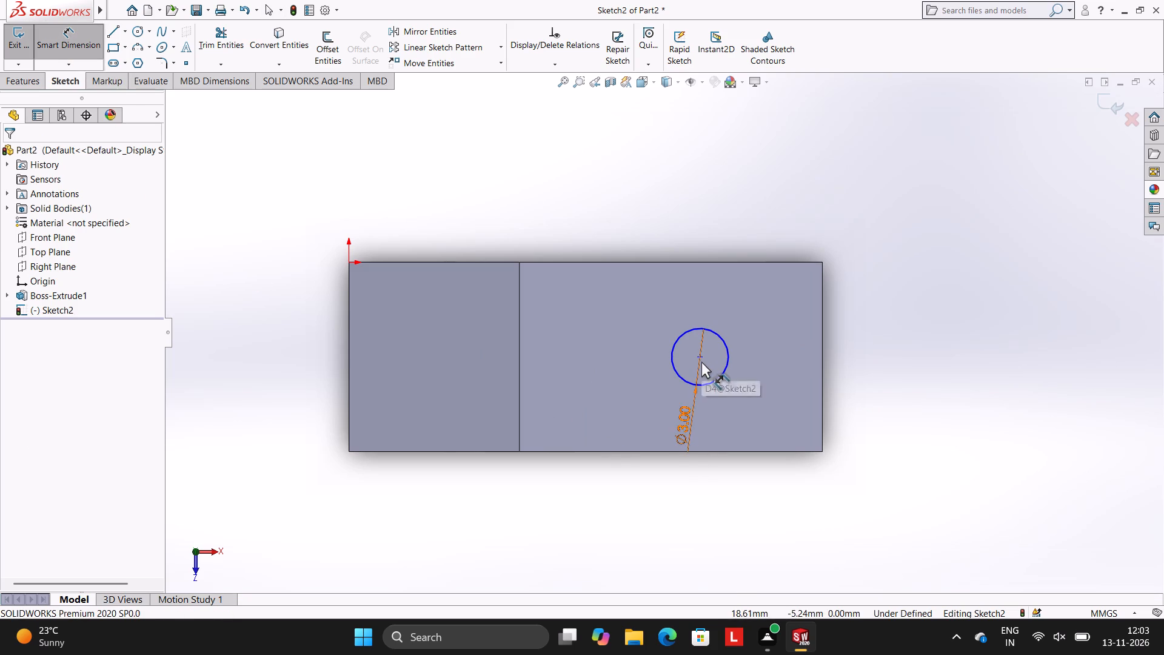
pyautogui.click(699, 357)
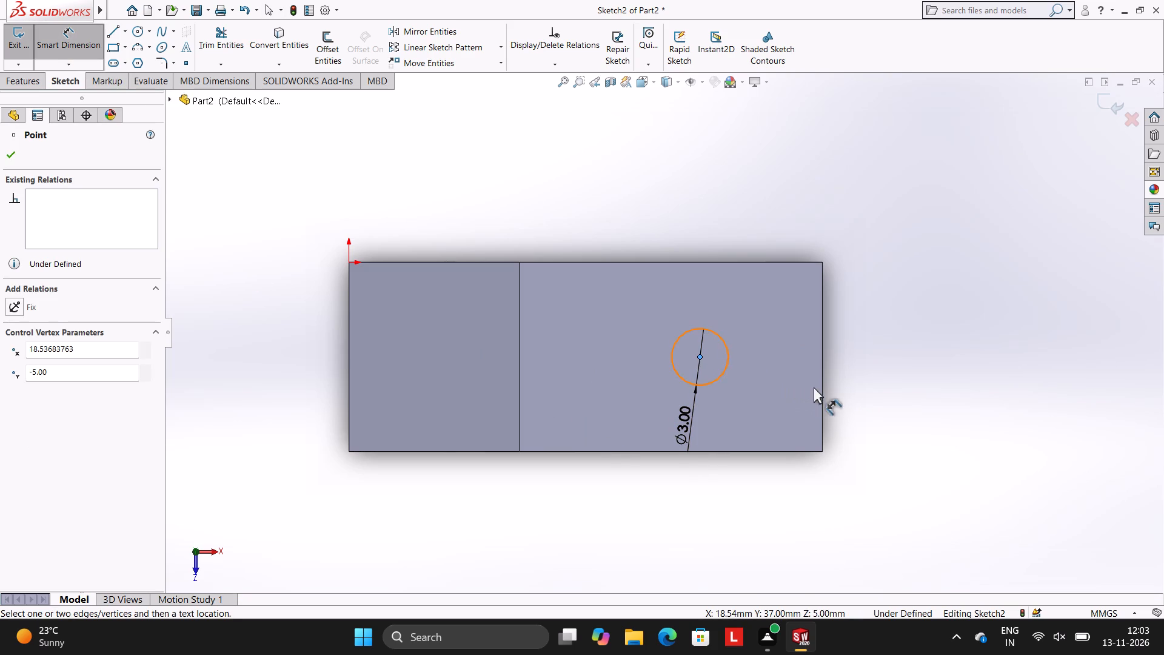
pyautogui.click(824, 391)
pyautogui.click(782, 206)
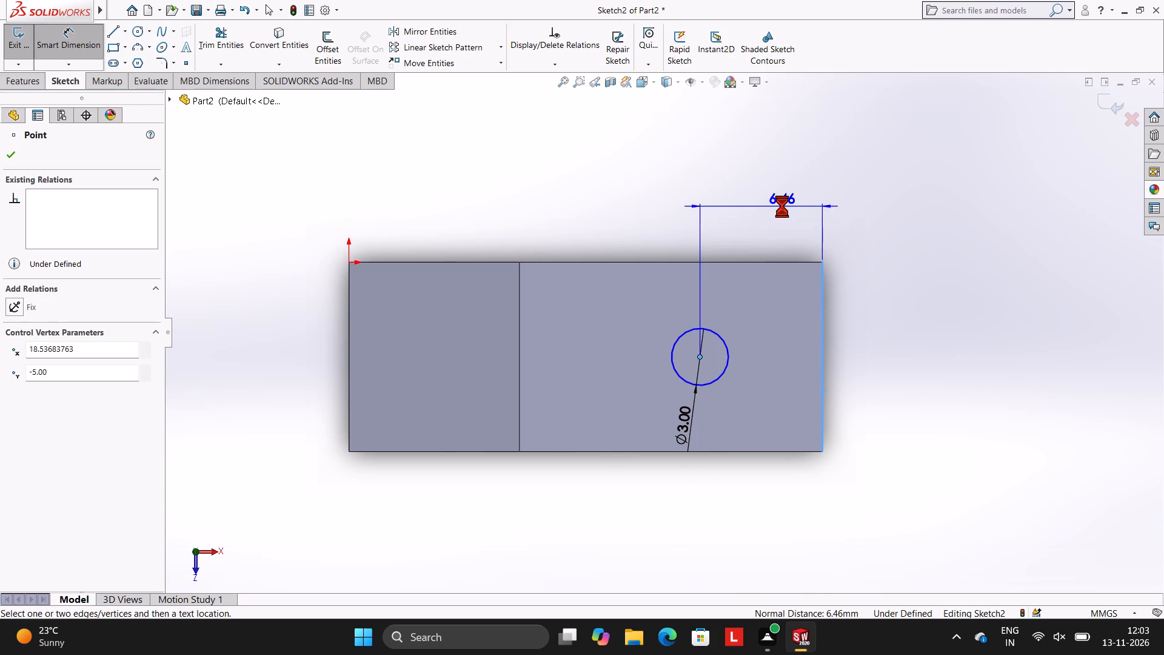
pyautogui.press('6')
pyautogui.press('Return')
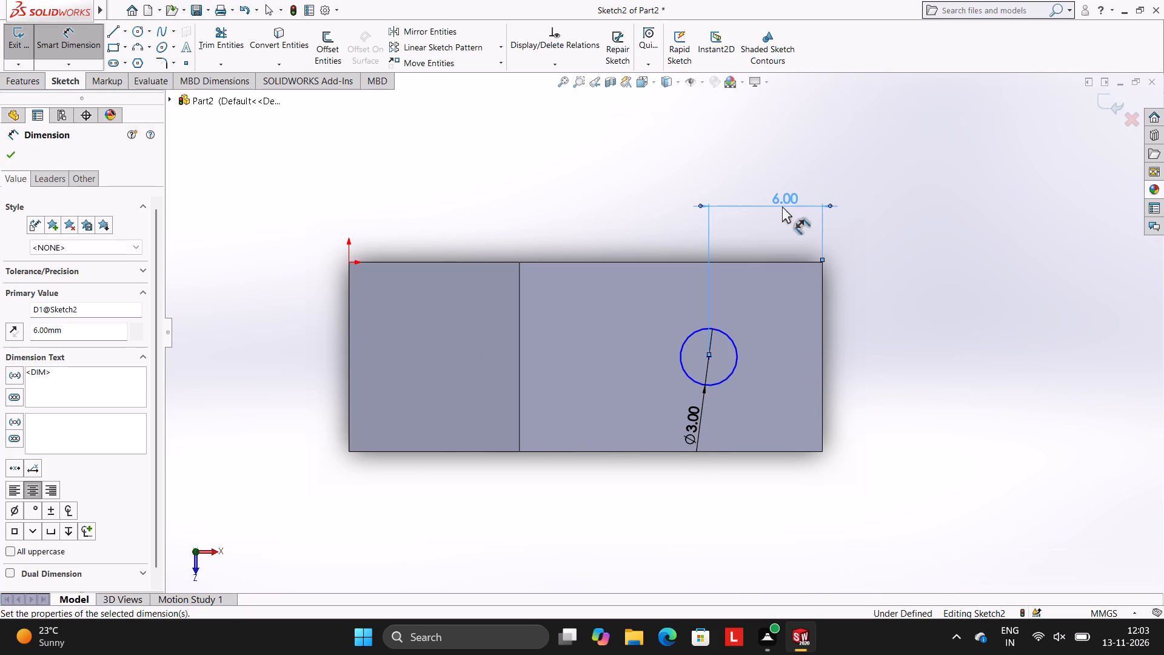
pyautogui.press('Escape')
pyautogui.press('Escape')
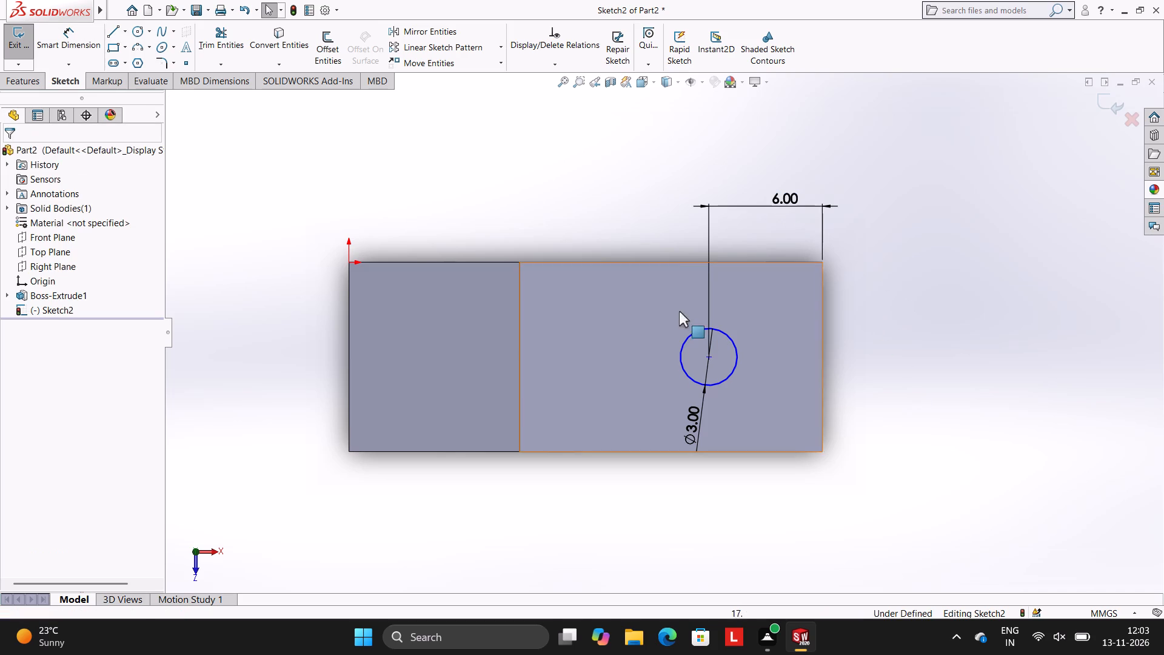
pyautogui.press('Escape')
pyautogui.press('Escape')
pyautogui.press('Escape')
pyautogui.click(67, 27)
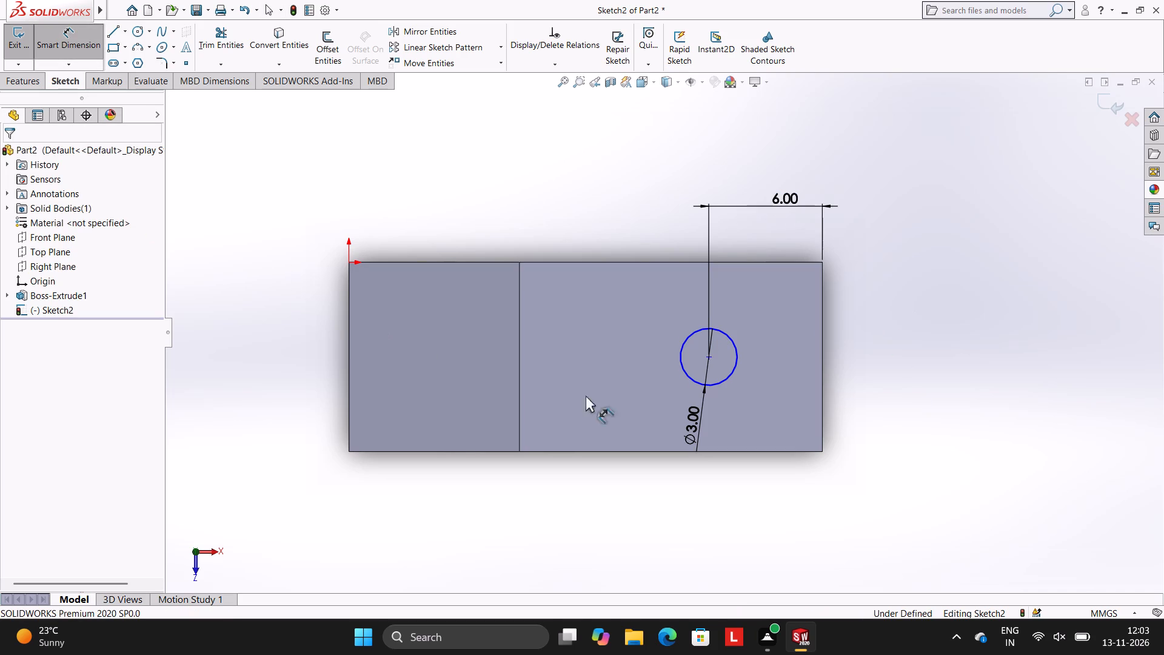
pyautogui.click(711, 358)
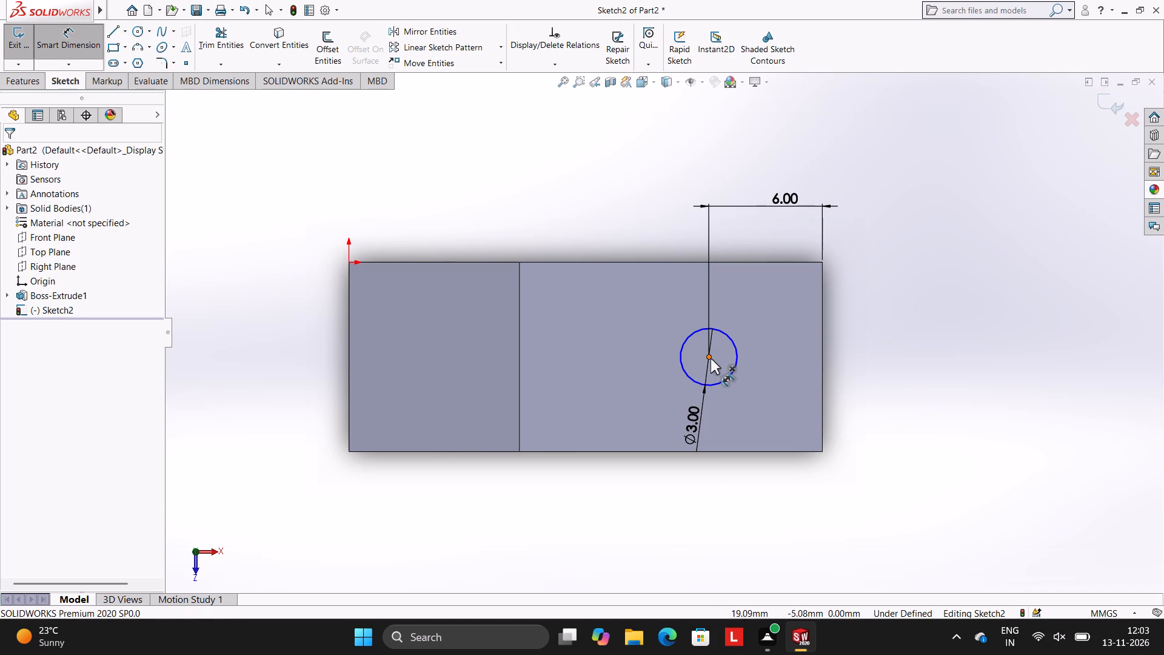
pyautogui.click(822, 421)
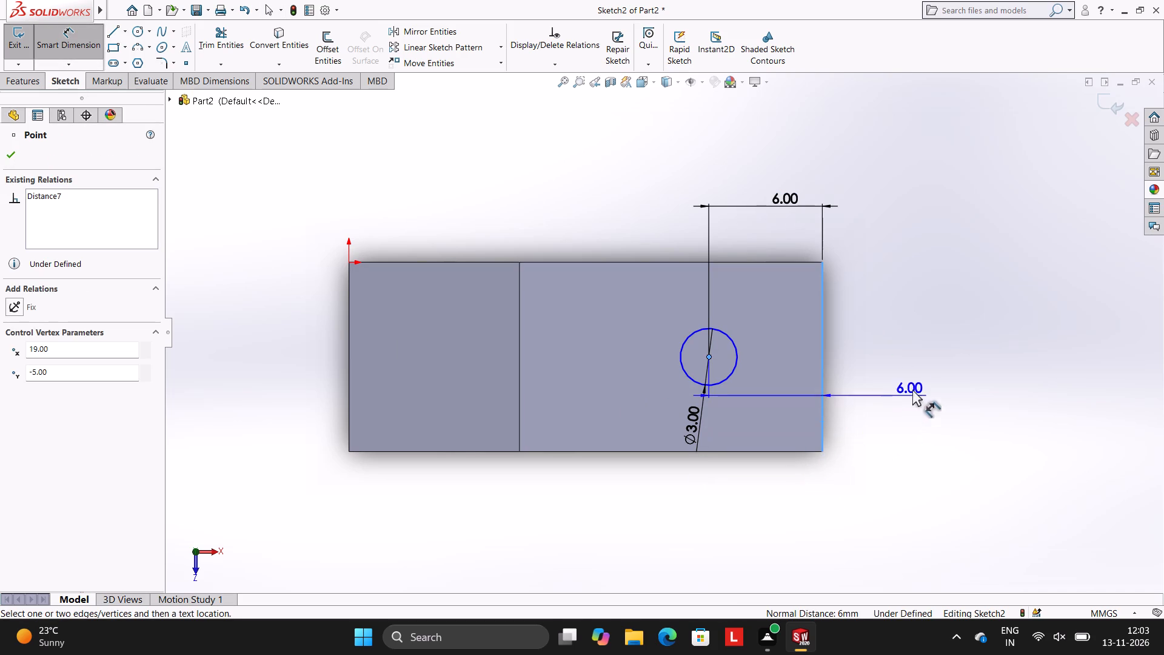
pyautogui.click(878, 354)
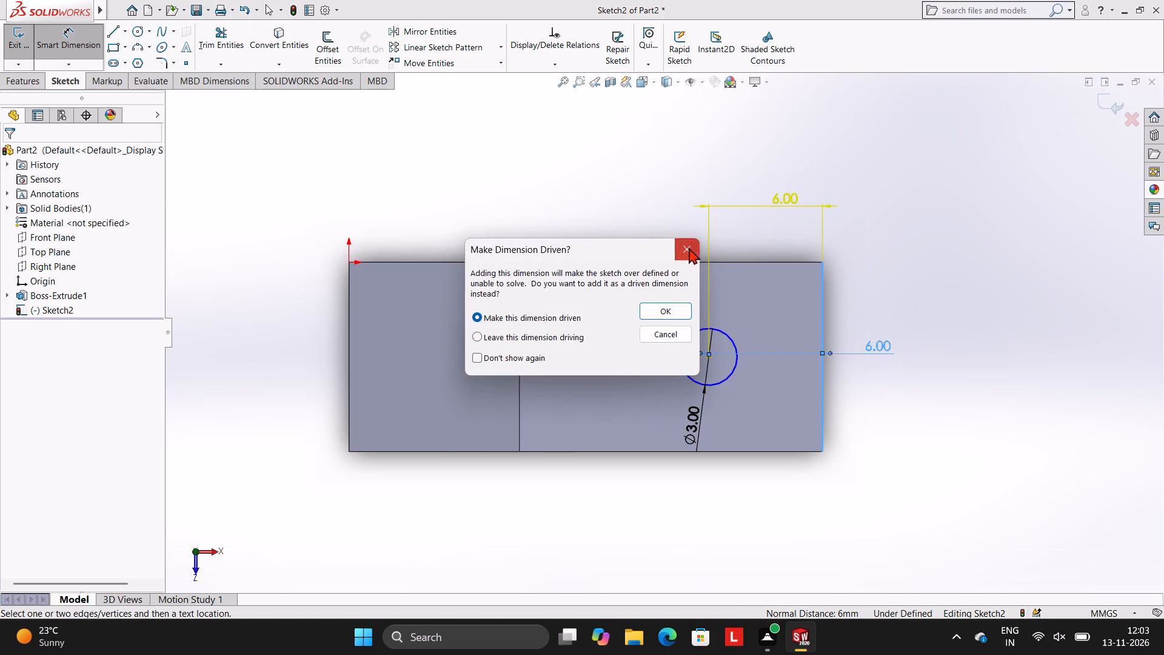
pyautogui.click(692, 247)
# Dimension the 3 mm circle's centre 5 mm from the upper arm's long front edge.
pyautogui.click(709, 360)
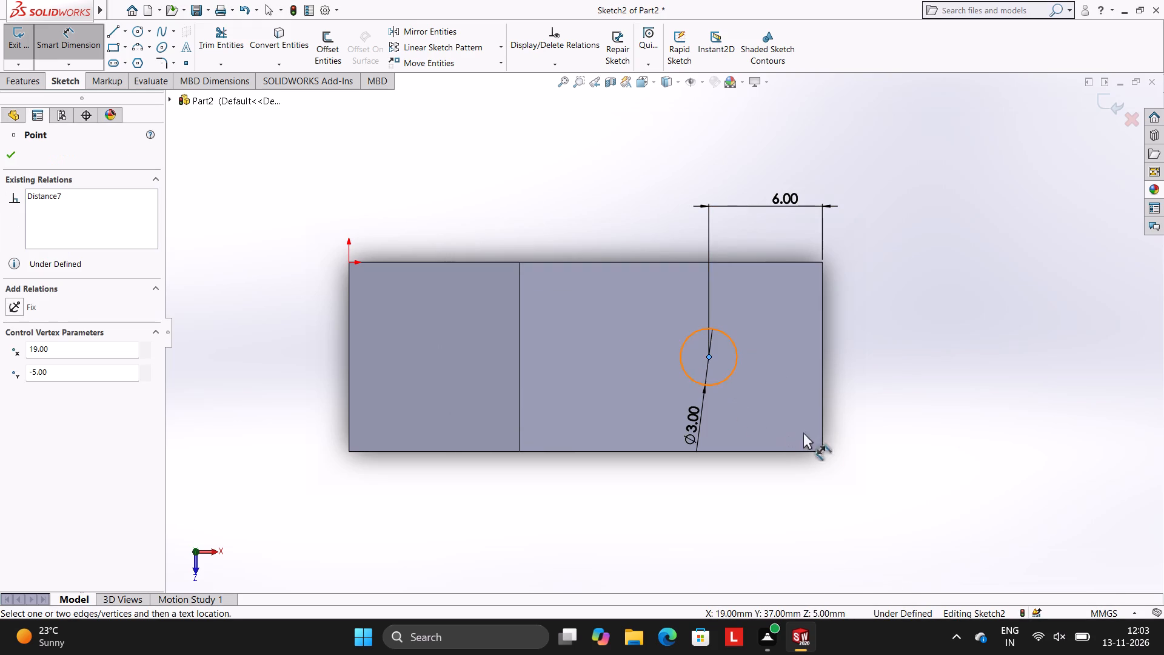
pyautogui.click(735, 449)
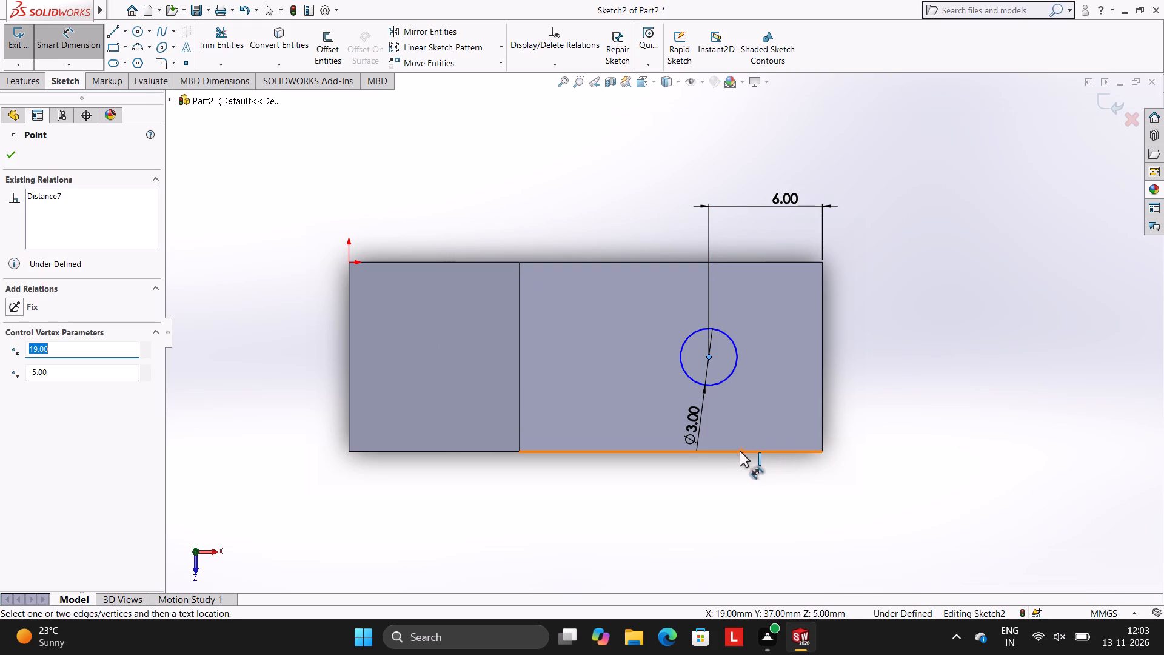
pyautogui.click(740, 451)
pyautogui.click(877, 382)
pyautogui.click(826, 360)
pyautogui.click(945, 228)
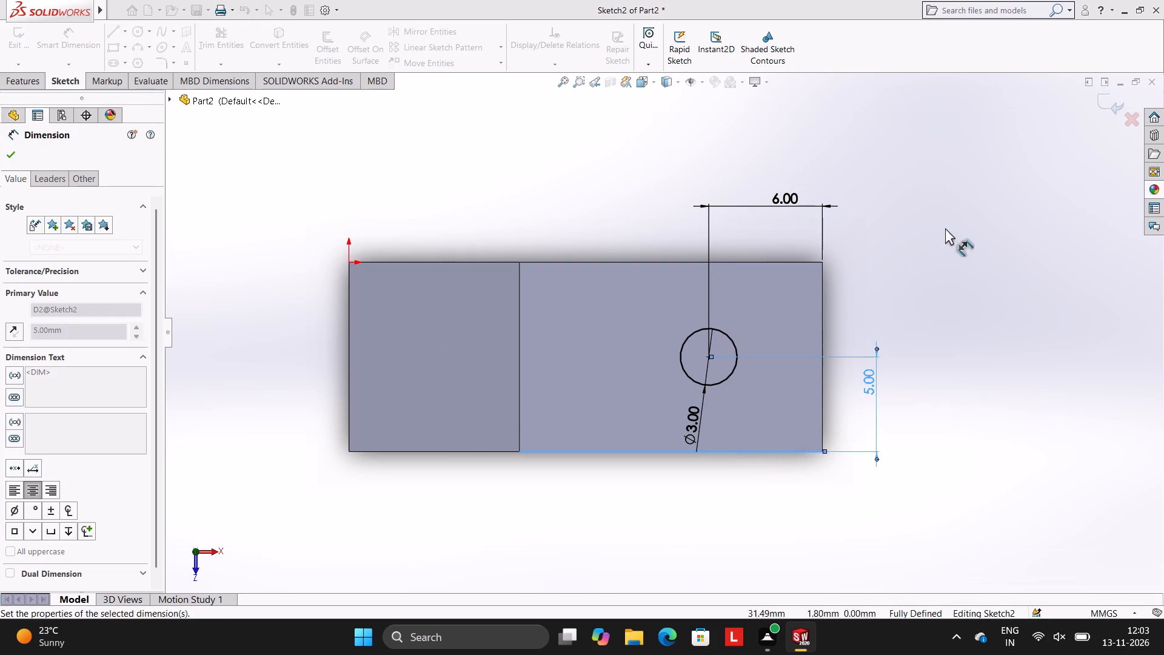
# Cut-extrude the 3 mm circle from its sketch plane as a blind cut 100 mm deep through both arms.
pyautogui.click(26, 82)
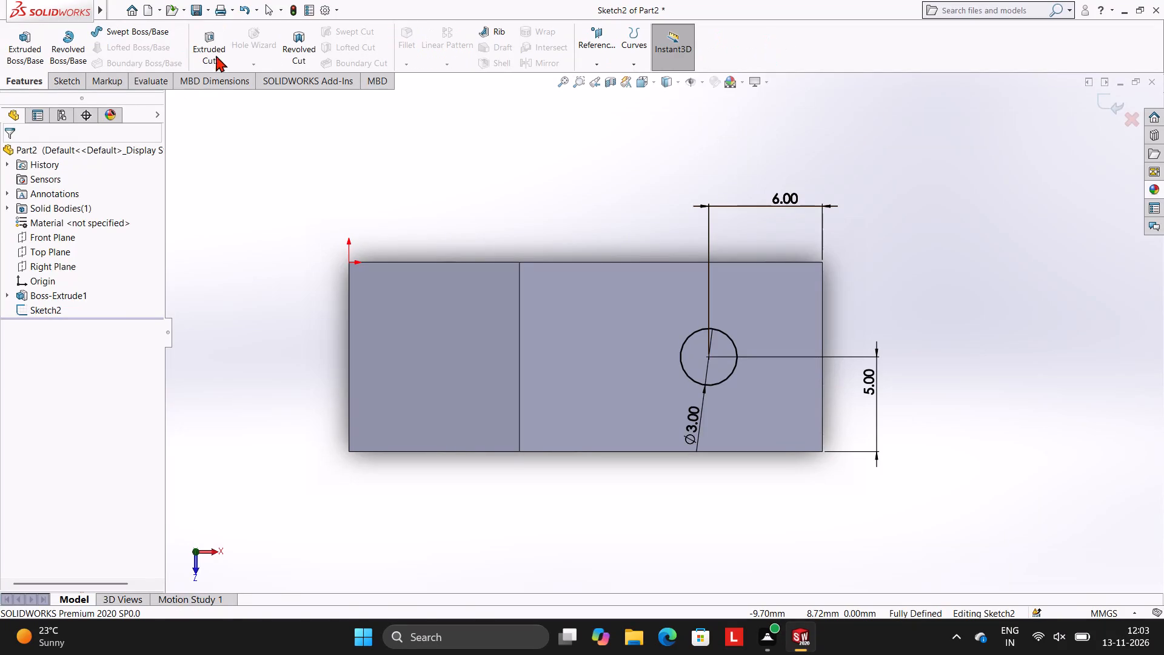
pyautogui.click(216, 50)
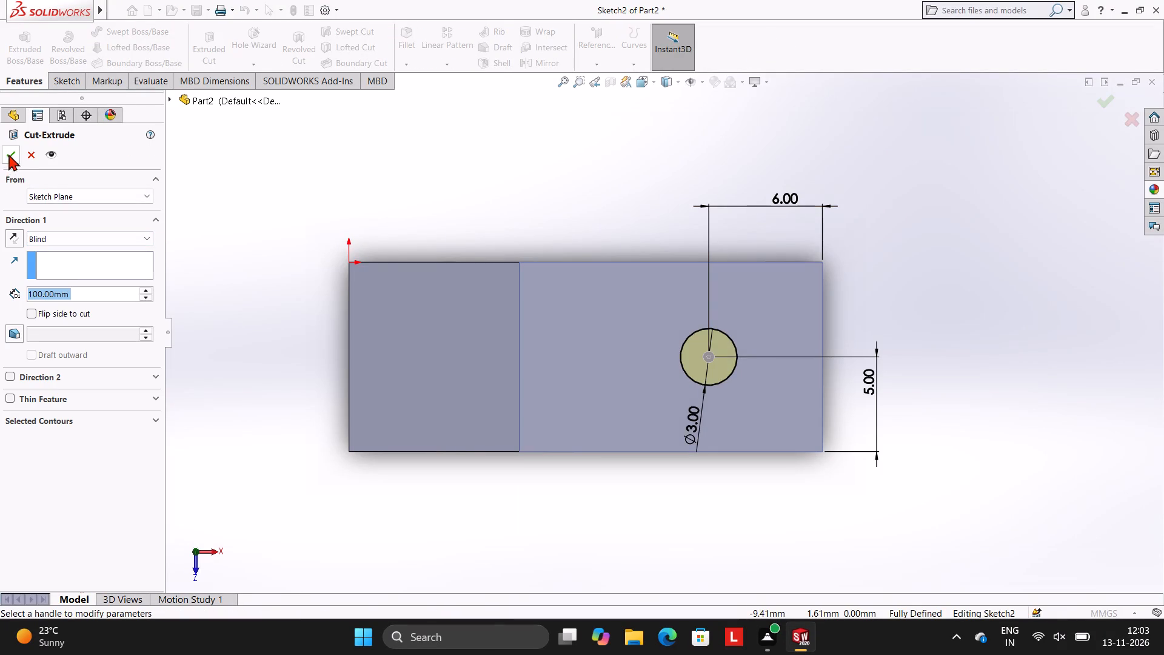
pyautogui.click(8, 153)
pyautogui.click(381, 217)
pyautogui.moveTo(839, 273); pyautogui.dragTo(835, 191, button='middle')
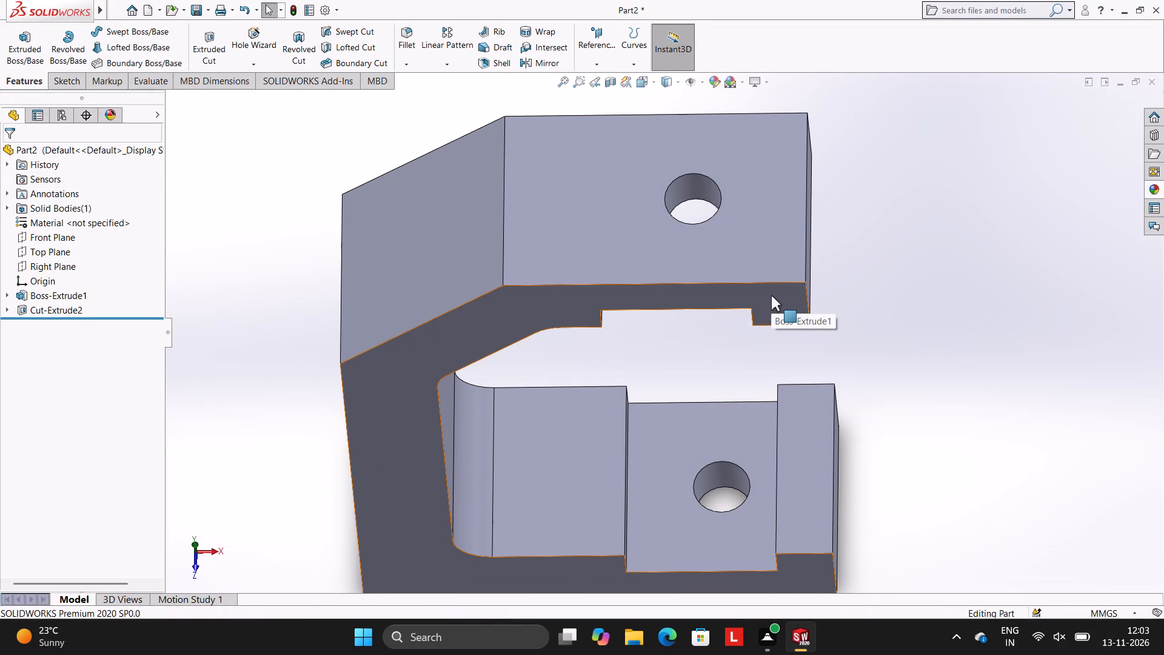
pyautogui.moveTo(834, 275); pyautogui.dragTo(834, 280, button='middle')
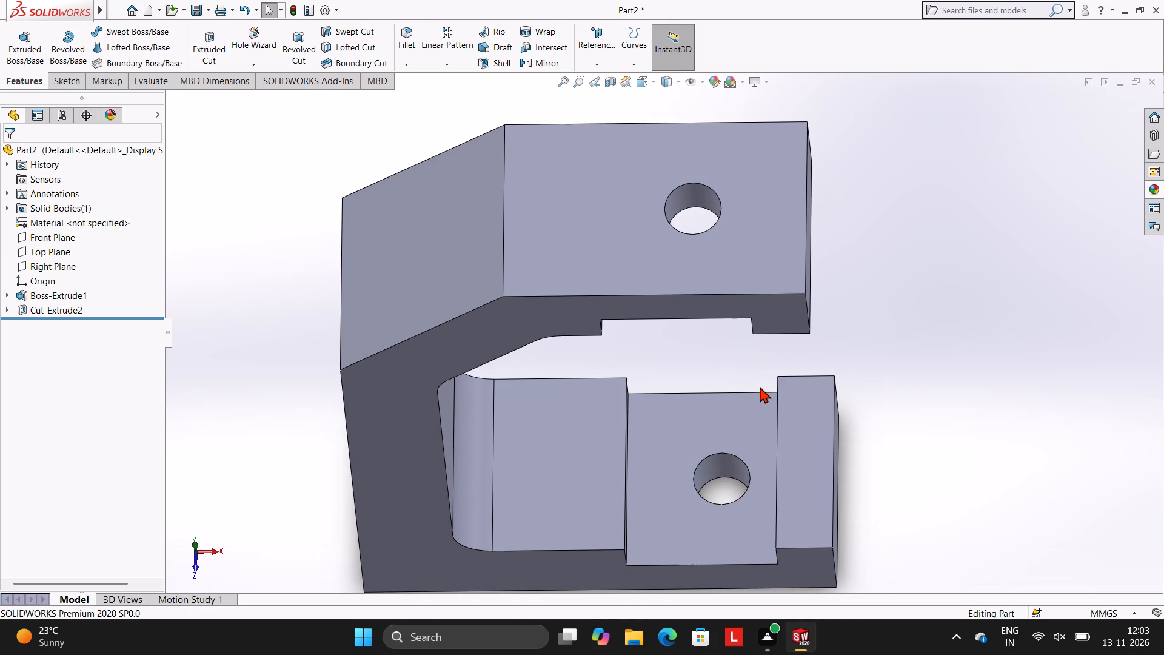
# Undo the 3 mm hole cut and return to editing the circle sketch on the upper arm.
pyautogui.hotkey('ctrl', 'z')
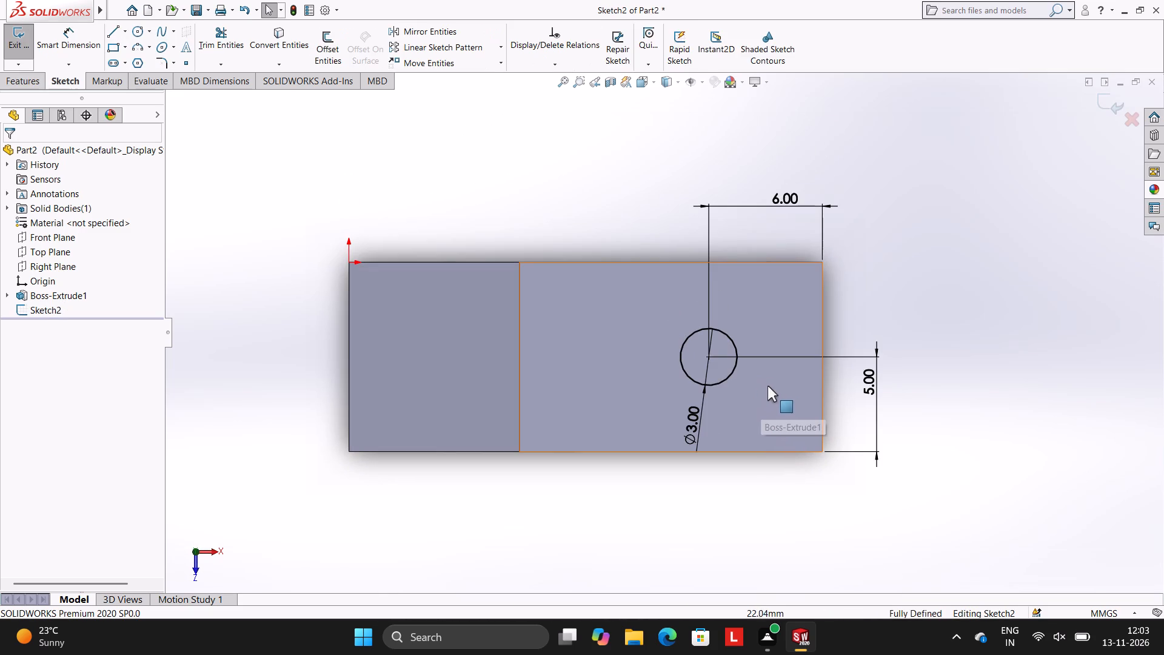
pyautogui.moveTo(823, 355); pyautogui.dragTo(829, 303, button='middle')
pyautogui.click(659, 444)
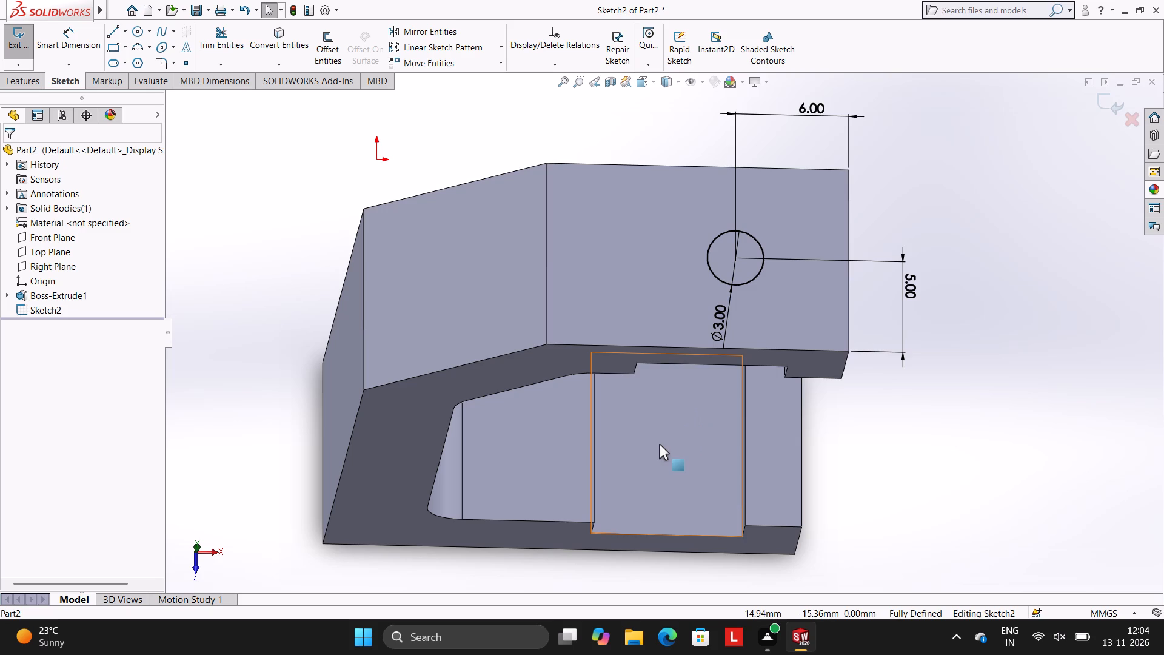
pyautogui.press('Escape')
# Undo all the circle and dimension edits in the upper arm's sketch until the sketch is empty.
pyautogui.hotkey('ctrl', 'z')
pyautogui.hotkey('ctrl', 'z')
pyautogui.hotkey('ctrl', 'z')
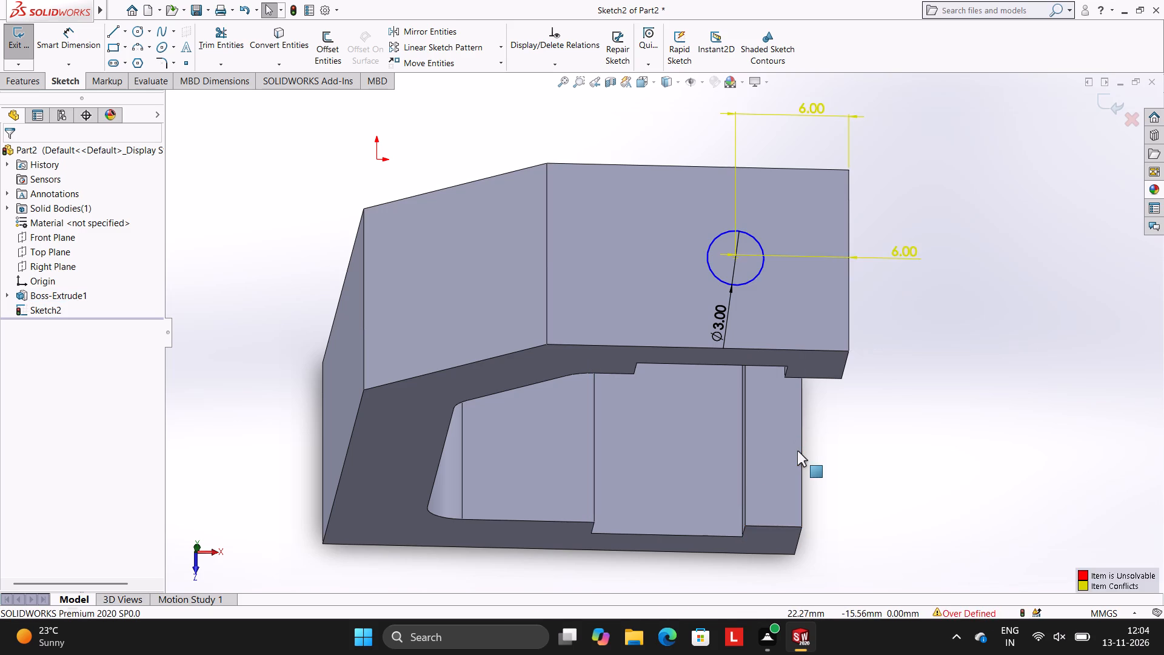
pyautogui.hotkey('ctrl', 'z')
pyautogui.hotkey('ctrl', 'z')
pyautogui.hotkey('ctrl', 'z')
pyautogui.hotkey('ctrl', 'z')
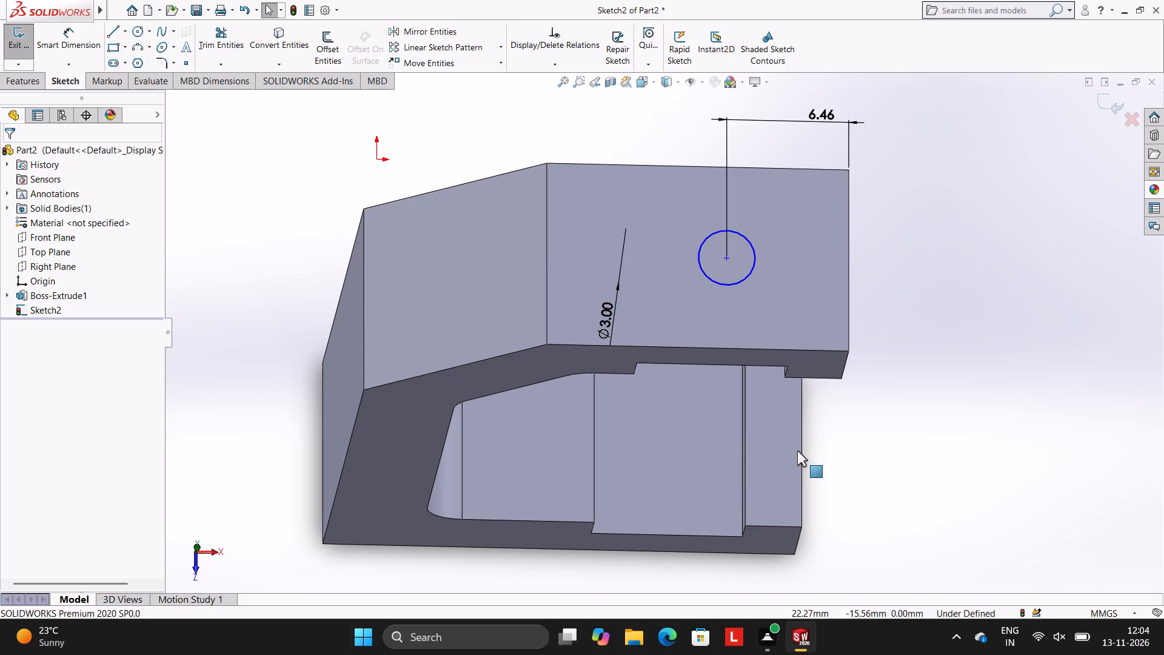
pyautogui.hotkey('ctrl', 'z')
pyautogui.hotkey('ctrl', 'z')
pyautogui.hotkey('ctrl', 'z')
pyautogui.hotkey('ctrl', 'z')
pyautogui.hotkey('ctrl', 'z')
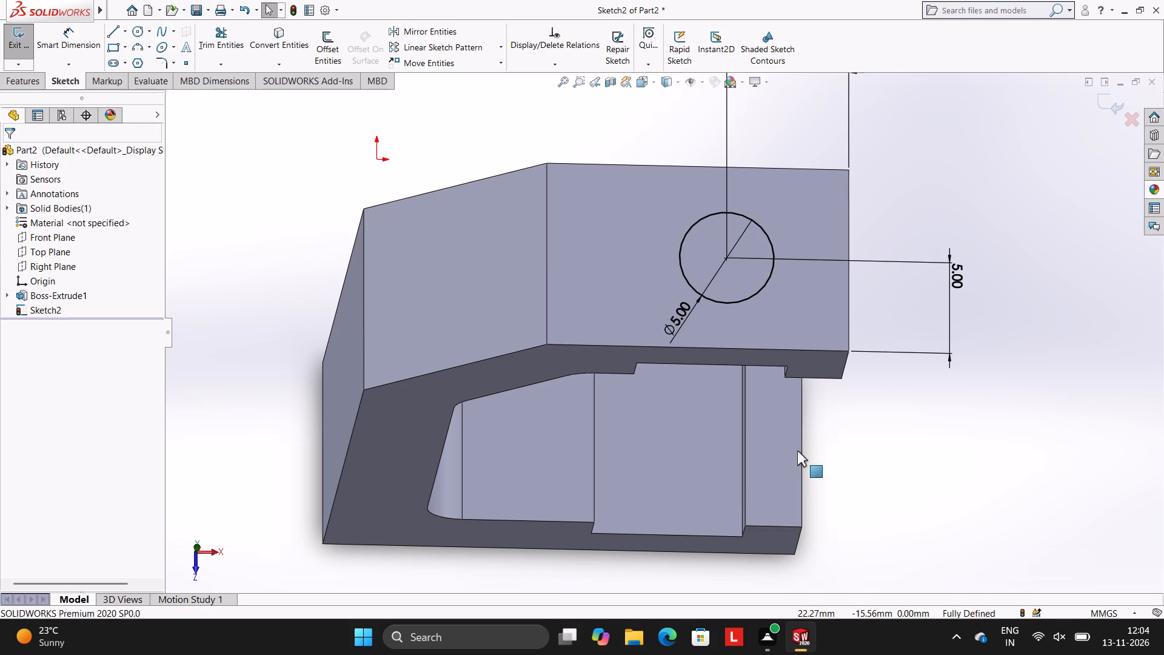
pyautogui.hotkey('ctrl', 'z')
pyautogui.hotkey('ctrl', 'z')
pyautogui.hotkey('ctrl', 'z')
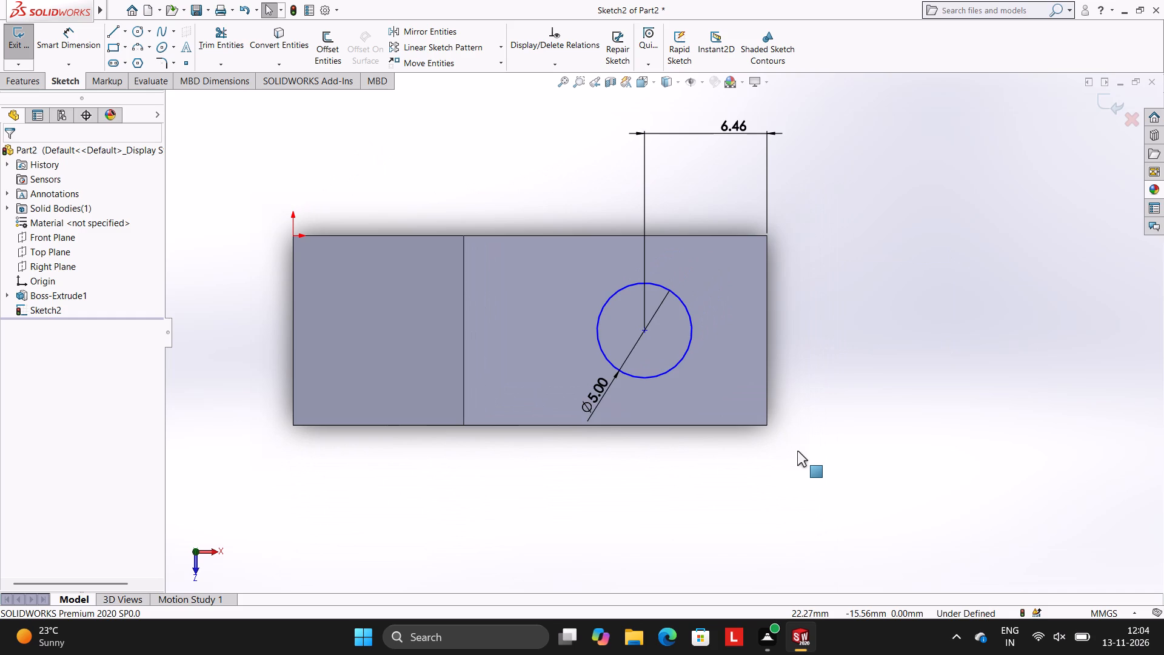
pyautogui.hotkey('ctrl', 'z')
pyautogui.hotkey('ctrl', 'z')
pyautogui.press('Escape')
pyautogui.scroll(1, 812, 485)
pyautogui.moveTo(811, 474); pyautogui.dragTo(825, 381, button='middle')
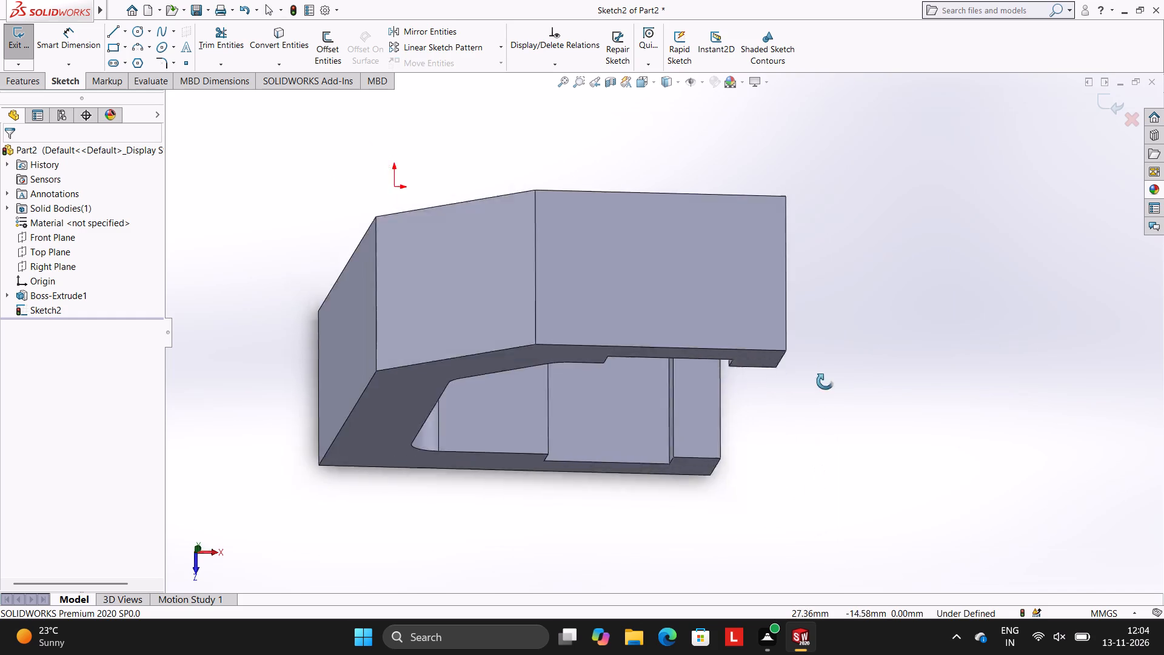
# Leave the empty upper-arm sketch and start a new sketch on the recessed inner face of the lower arm, viewed face-on.
pyautogui.moveTo(825, 381); pyautogui.dragTo(824, 354, button='middle')
pyautogui.click(589, 472)
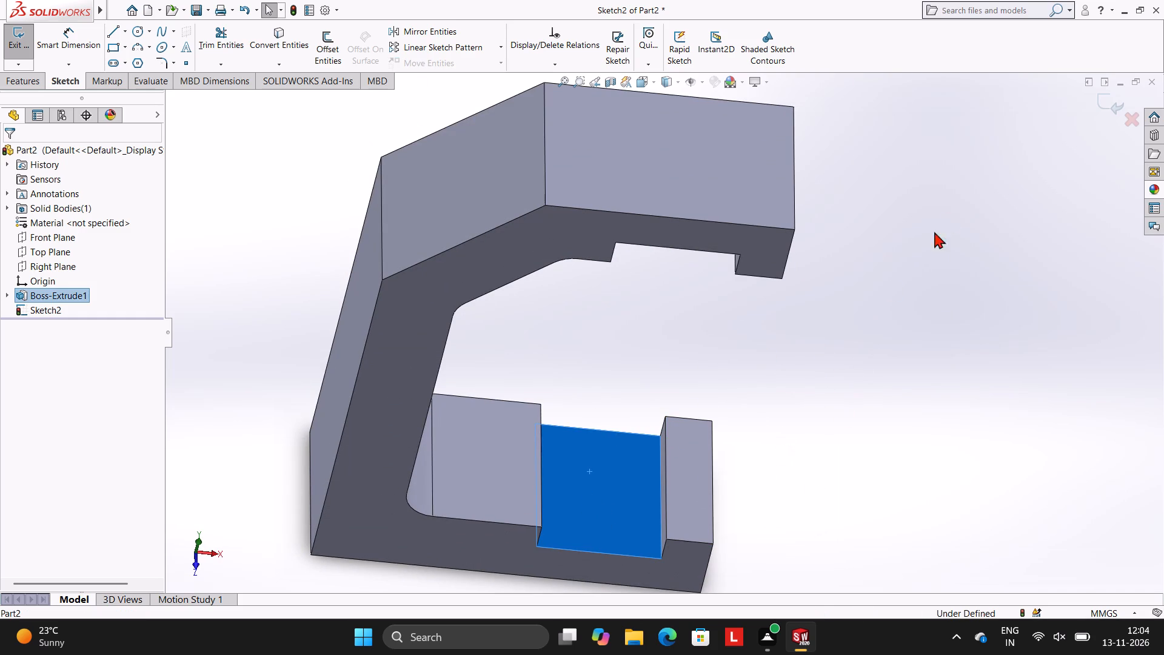
pyautogui.click(1099, 108)
pyautogui.click(1106, 110)
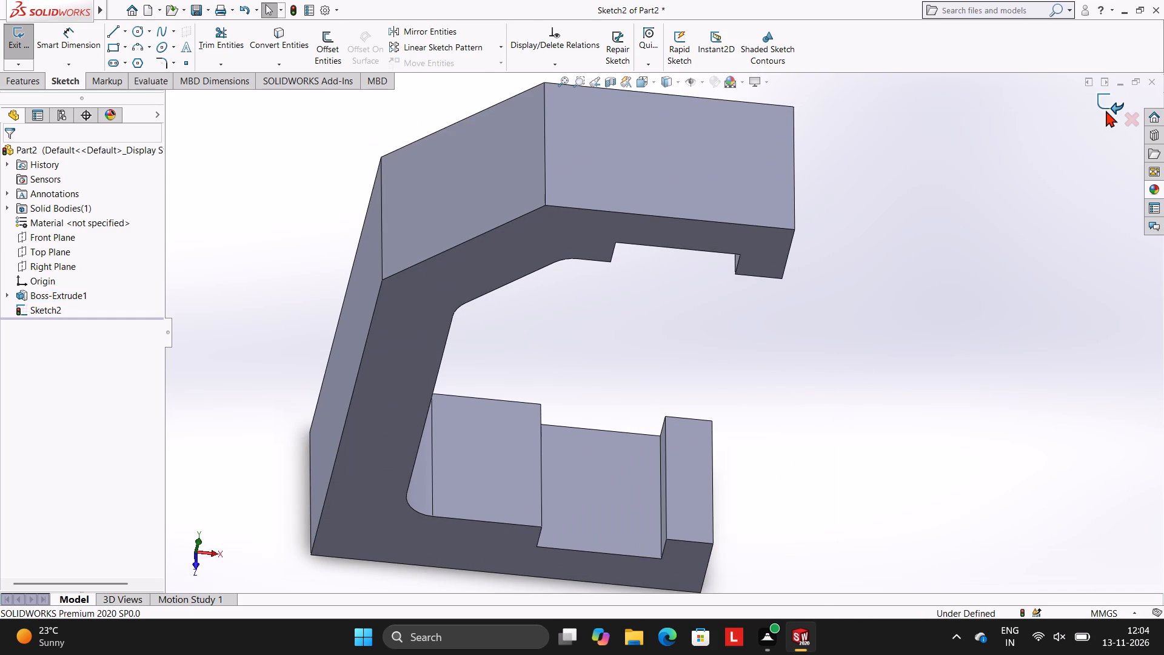
pyautogui.click(598, 505)
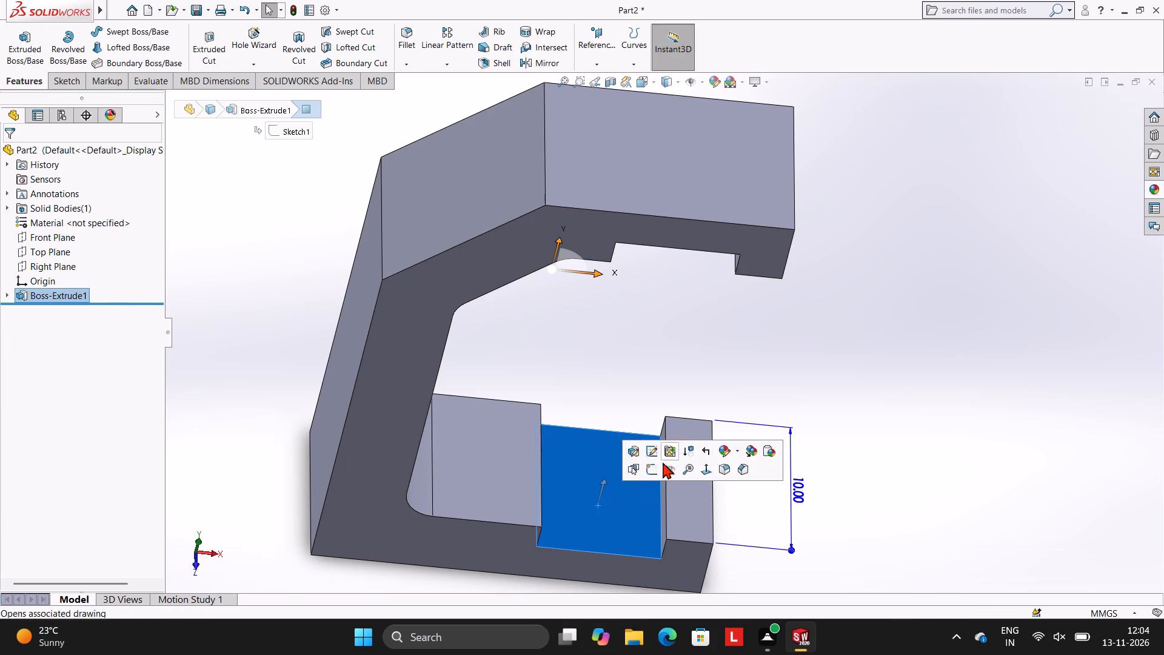
pyautogui.click(653, 463)
pyautogui.hotkey('ctrl', '8')
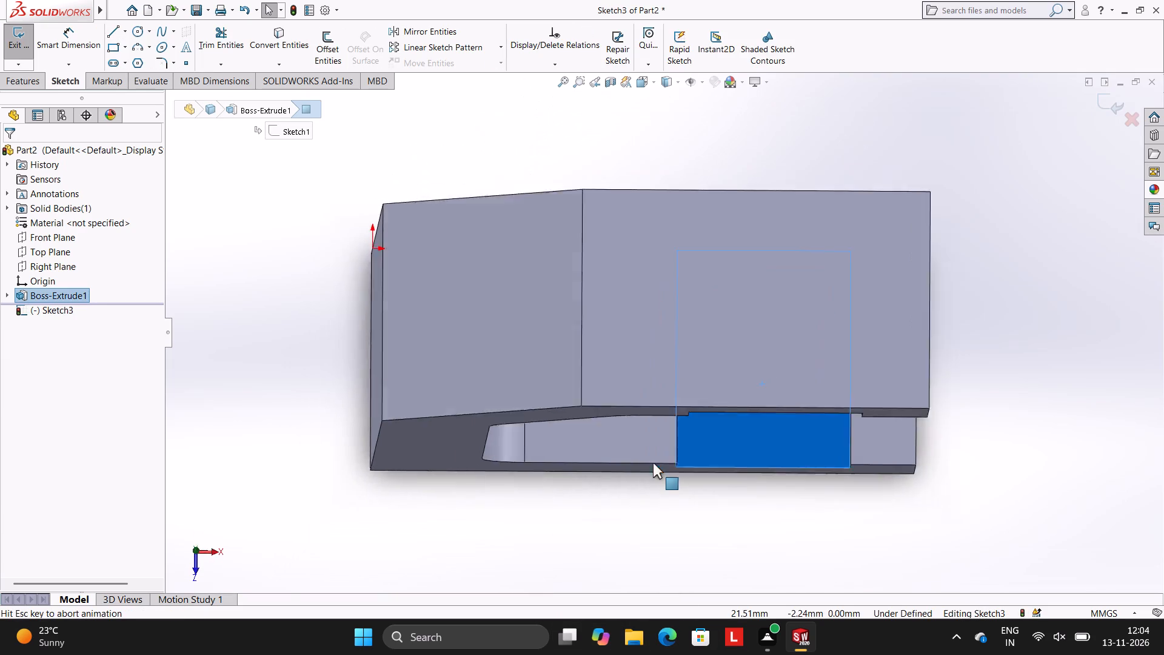
# Sketch three connected guide lines around the recess: 8 mm along its front edge, 10 mm across the arm, and 8 mm back along the rear edge.
pyautogui.scroll(2, 838, 408)
pyautogui.scroll(-4, 842, 397)
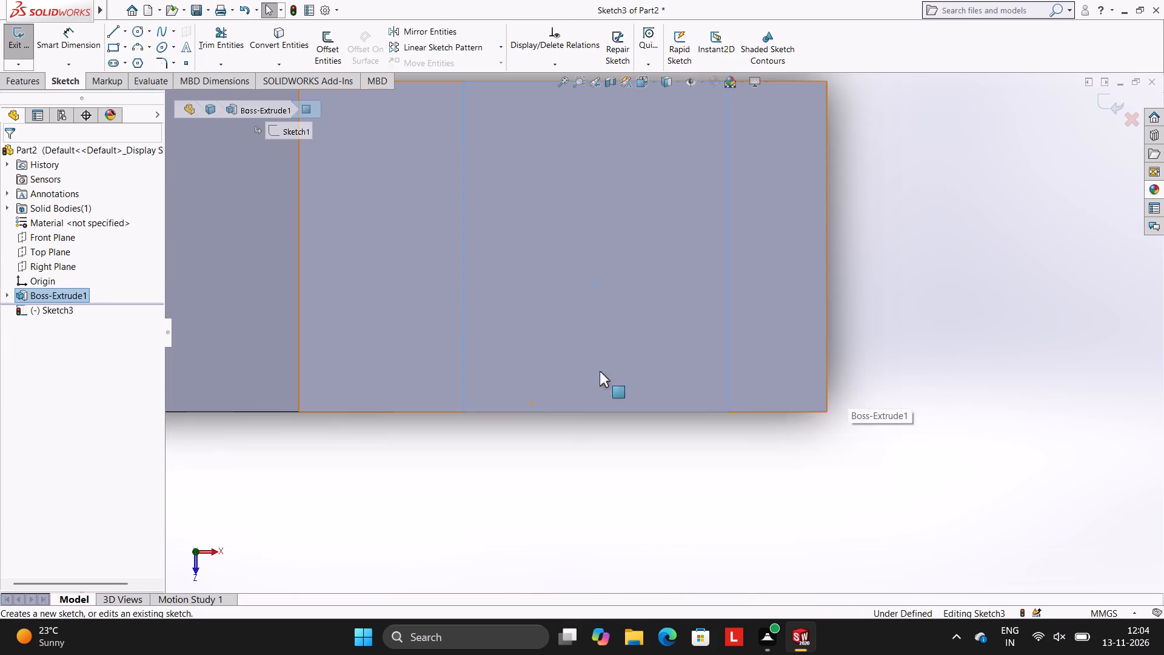
pyautogui.scroll(1, 573, 348)
pyautogui.scroll(-2, 573, 346)
pyautogui.click(112, 33)
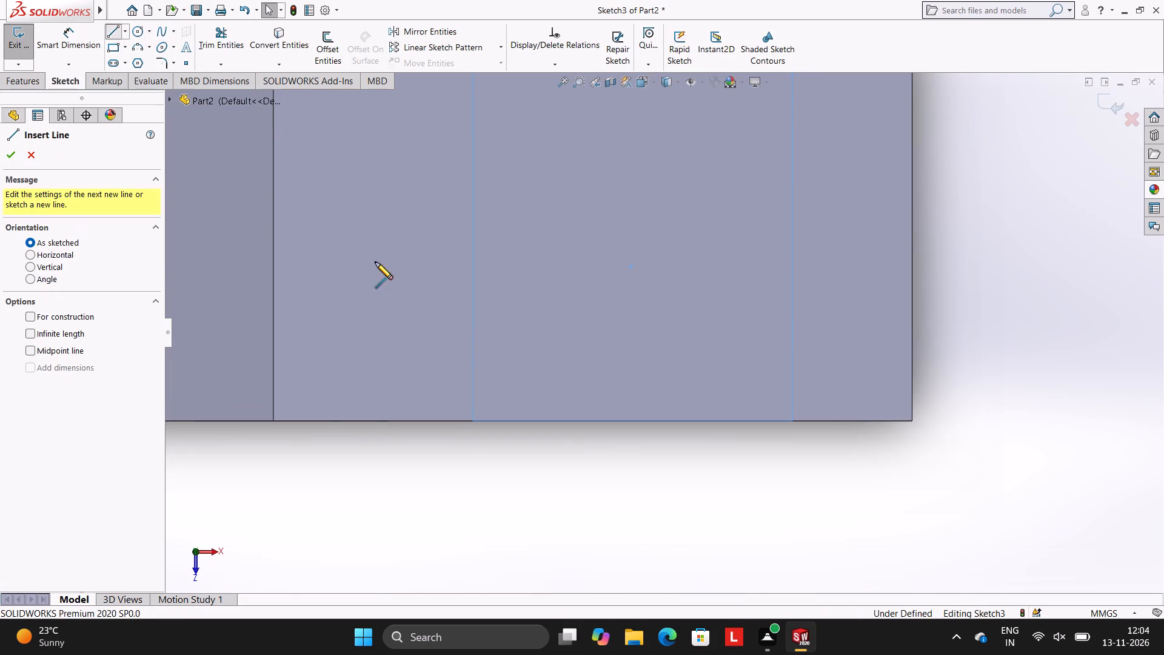
pyautogui.click(473, 423)
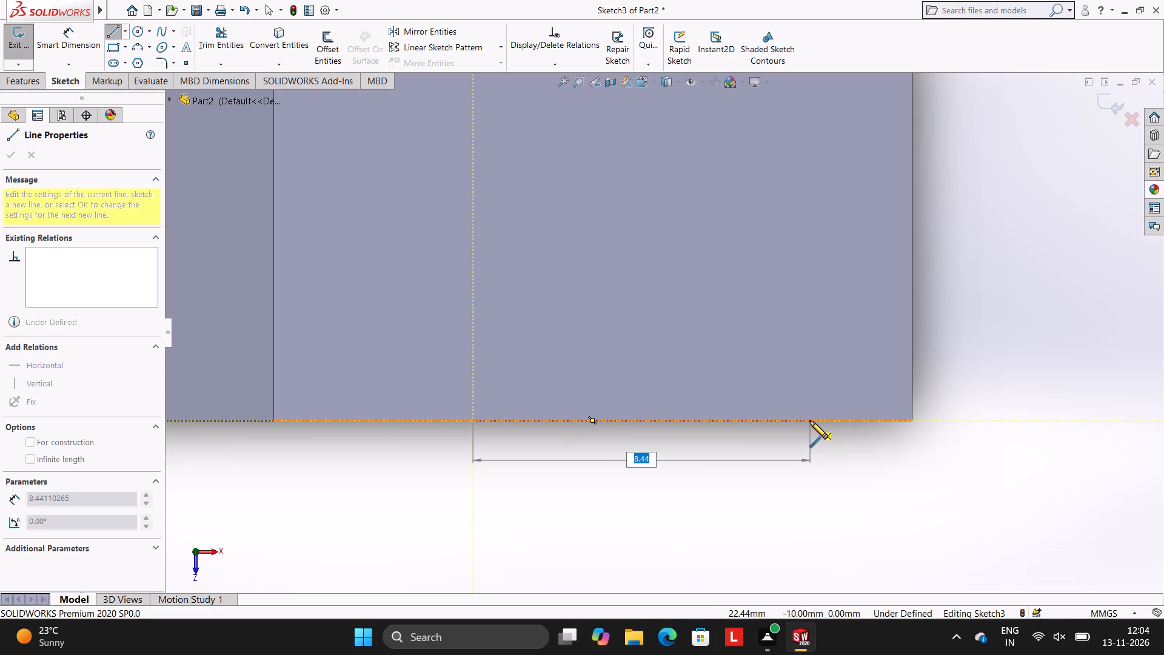
pyautogui.press('8')
pyautogui.press('Return')
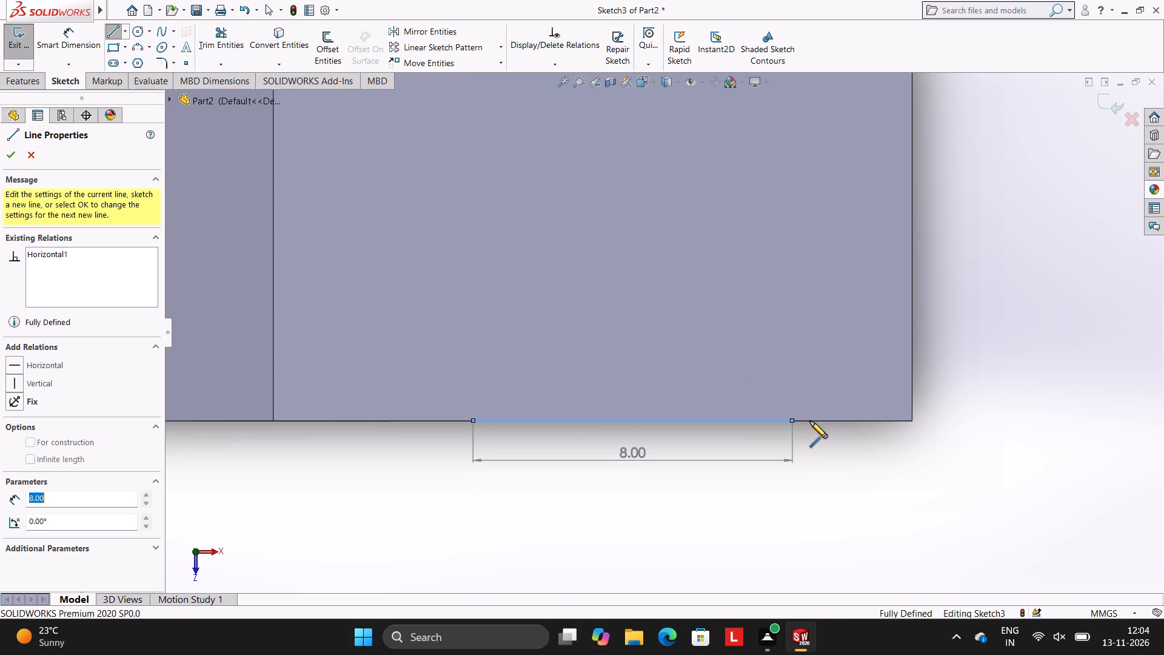
pyautogui.scroll(2, 817, 282)
pyautogui.scroll(-1, 803, 278)
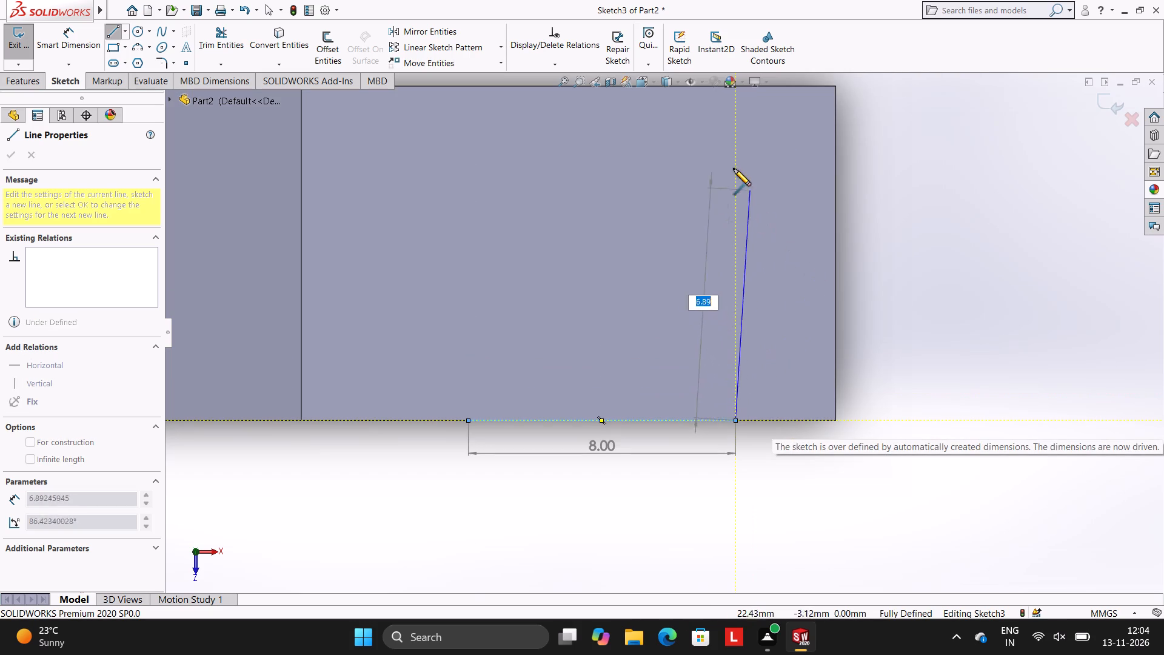
pyautogui.scroll(3, 725, 149)
pyautogui.scroll(-2, 732, 165)
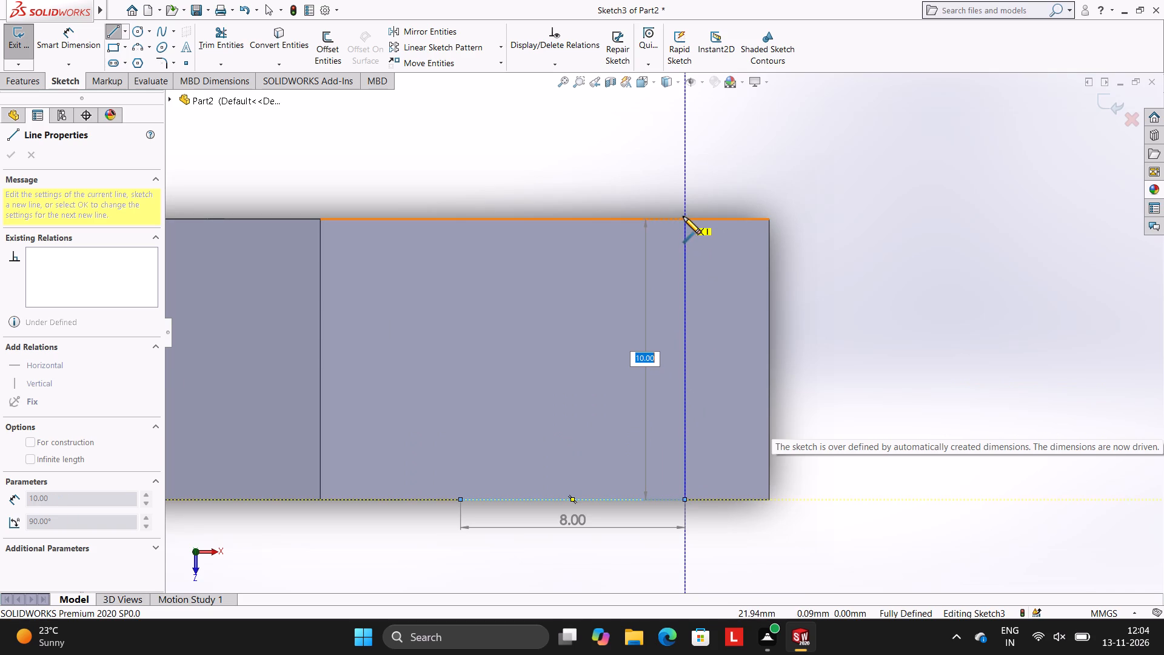
pyautogui.click(684, 218)
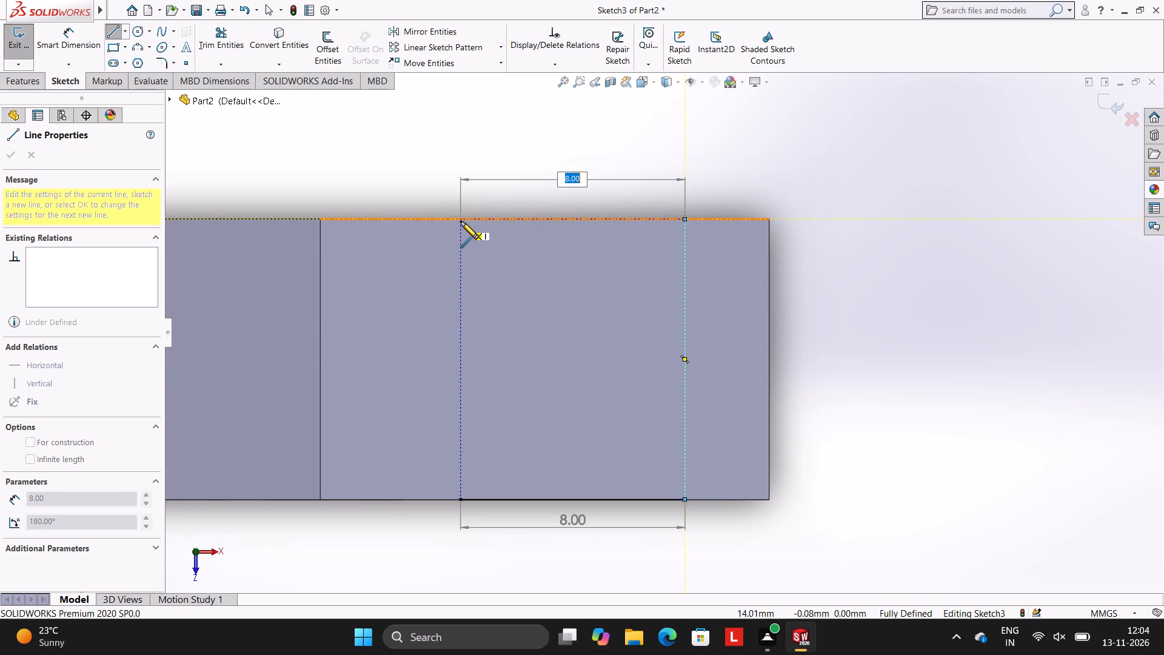
pyautogui.click(460, 217)
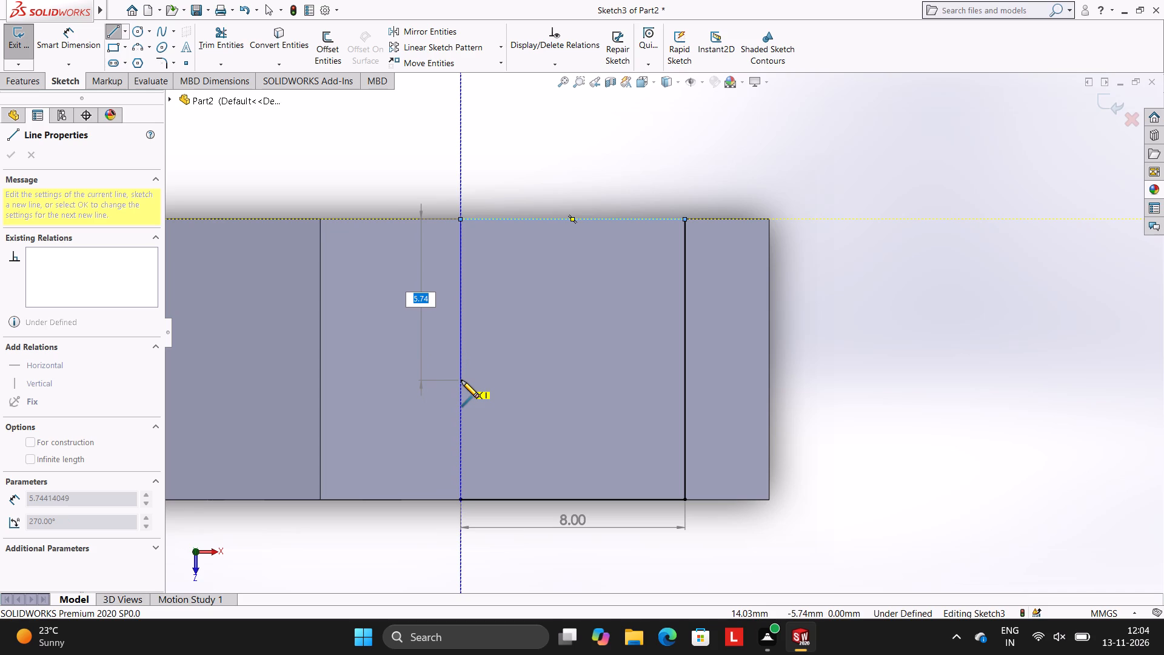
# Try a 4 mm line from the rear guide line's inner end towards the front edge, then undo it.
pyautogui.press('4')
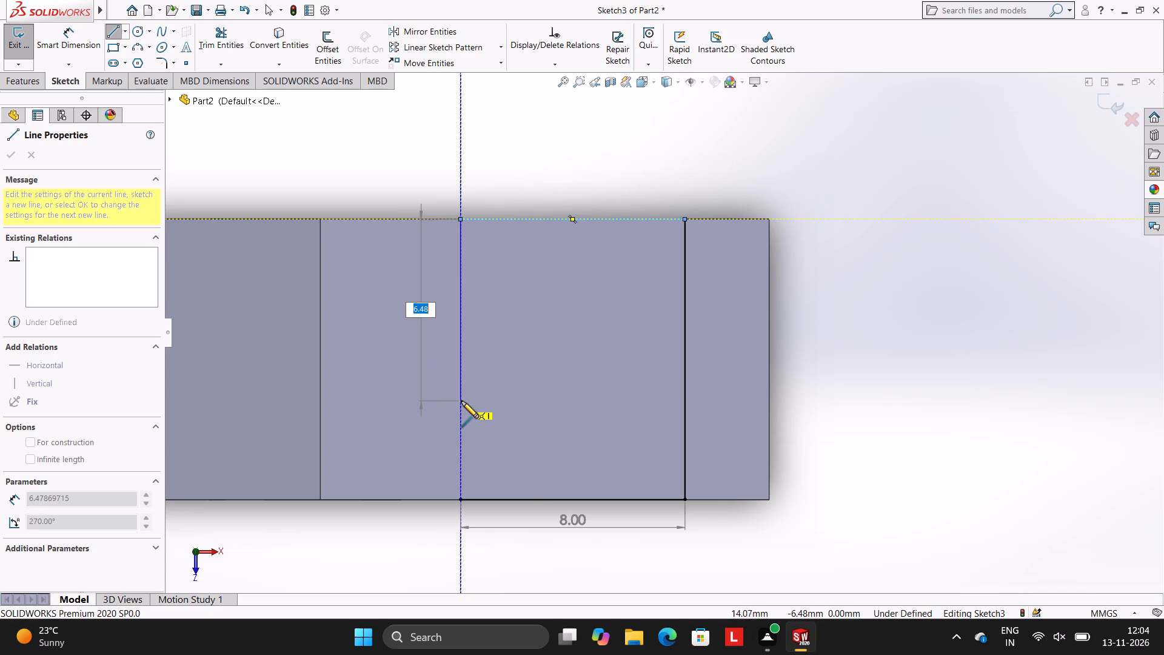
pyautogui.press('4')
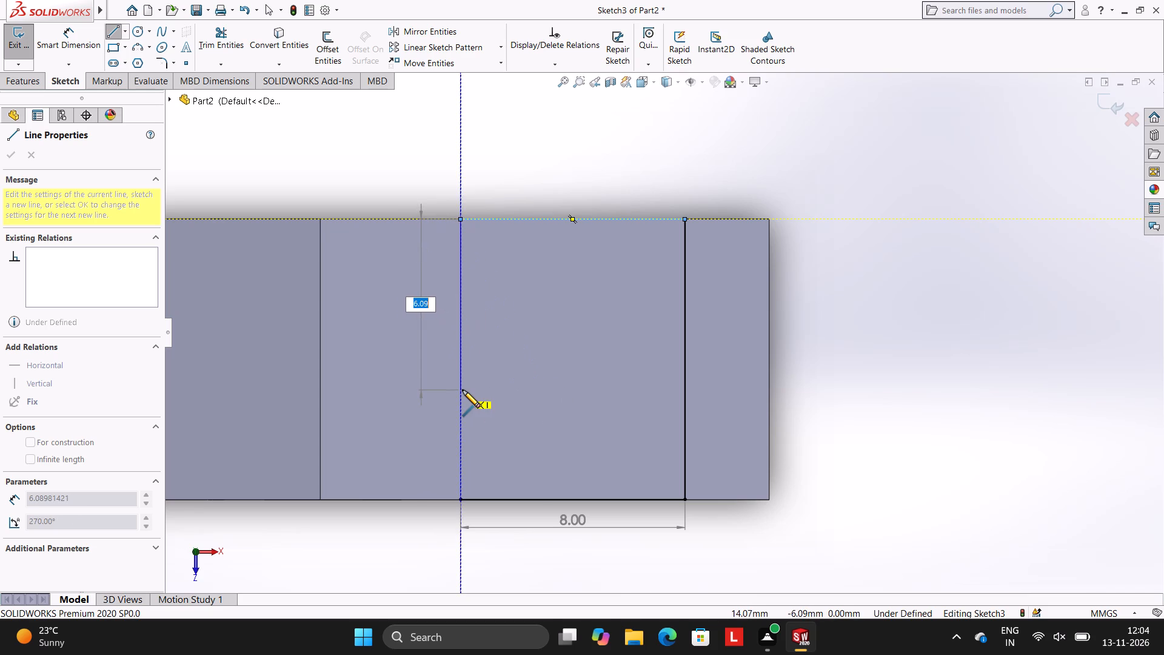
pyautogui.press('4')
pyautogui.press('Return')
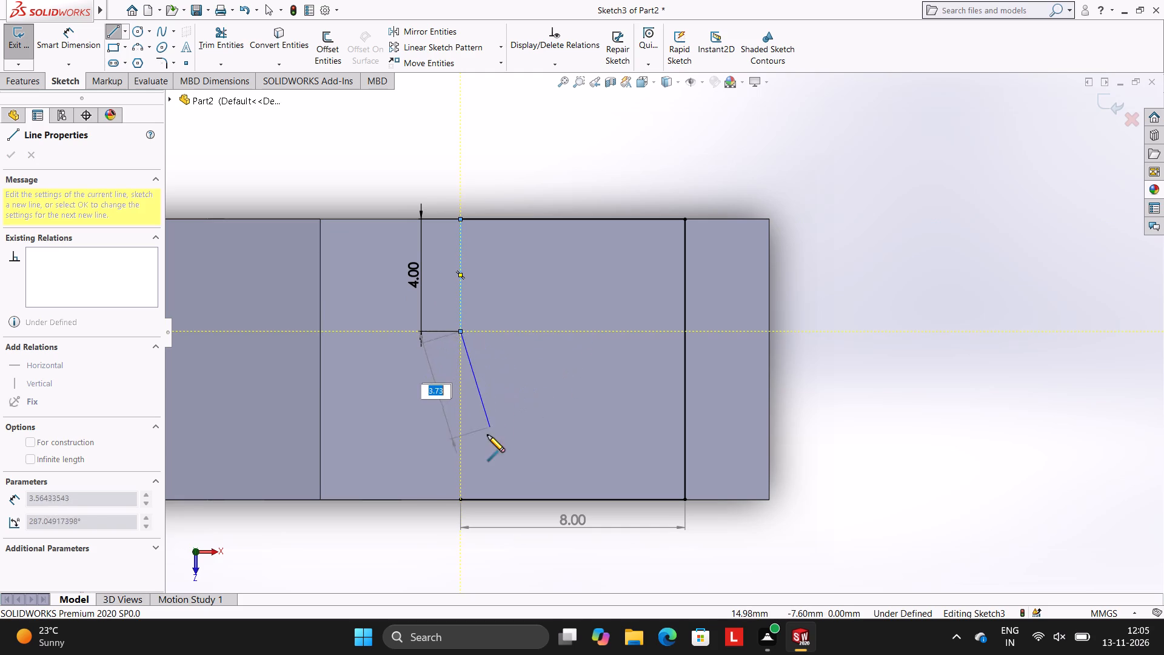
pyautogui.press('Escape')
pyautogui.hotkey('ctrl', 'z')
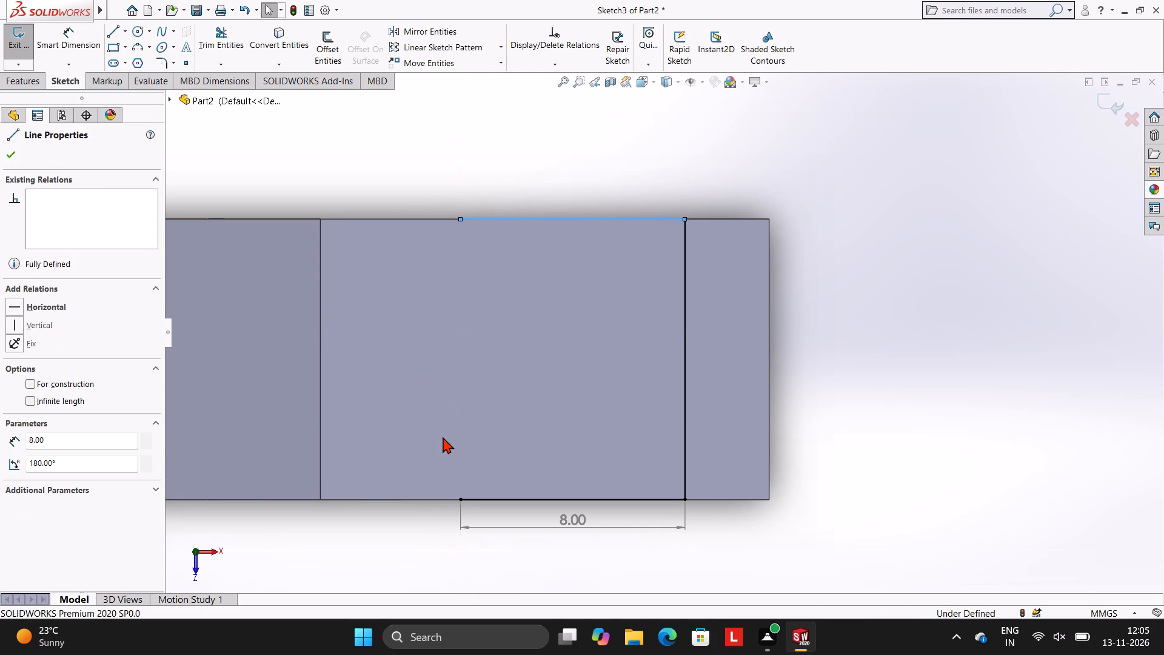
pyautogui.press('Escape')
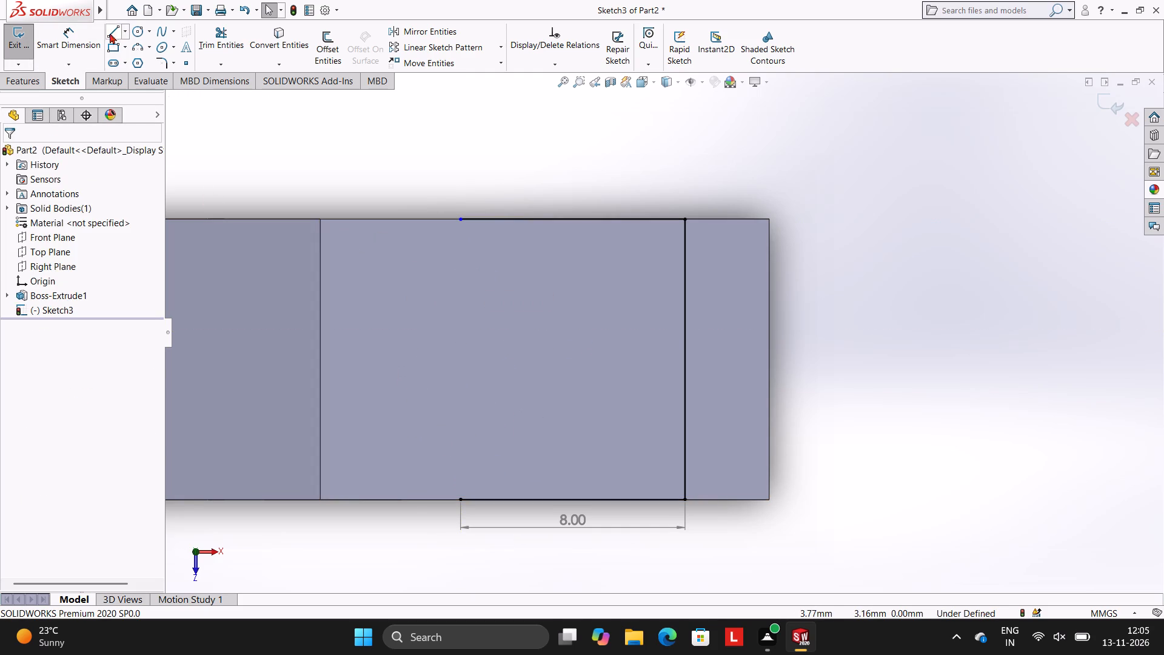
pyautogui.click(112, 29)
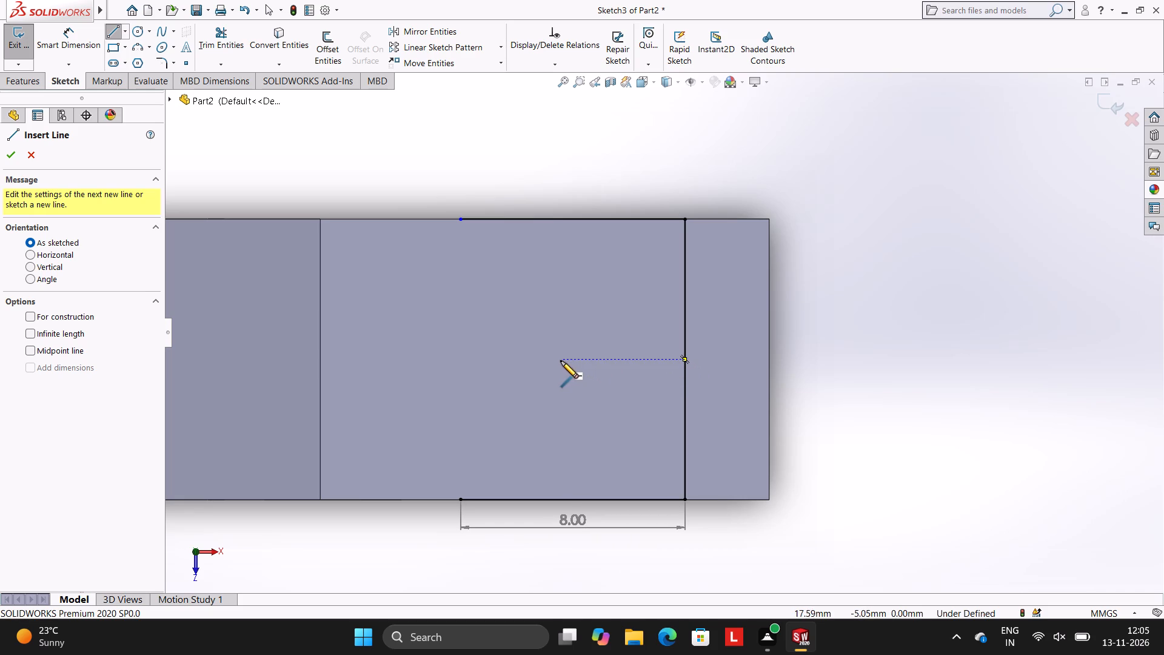
# Draw a 3 mm diameter circle centred on the recess, aligned with the midpoints of the guide lines.
pyautogui.click(137, 29)
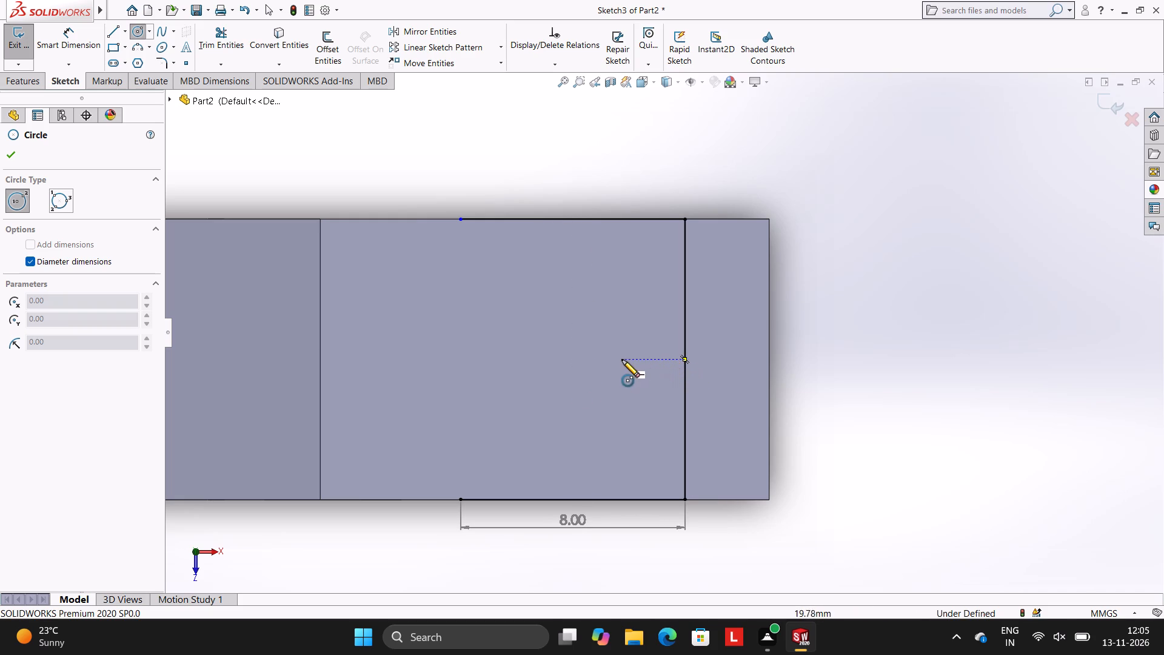
pyautogui.click(570, 360)
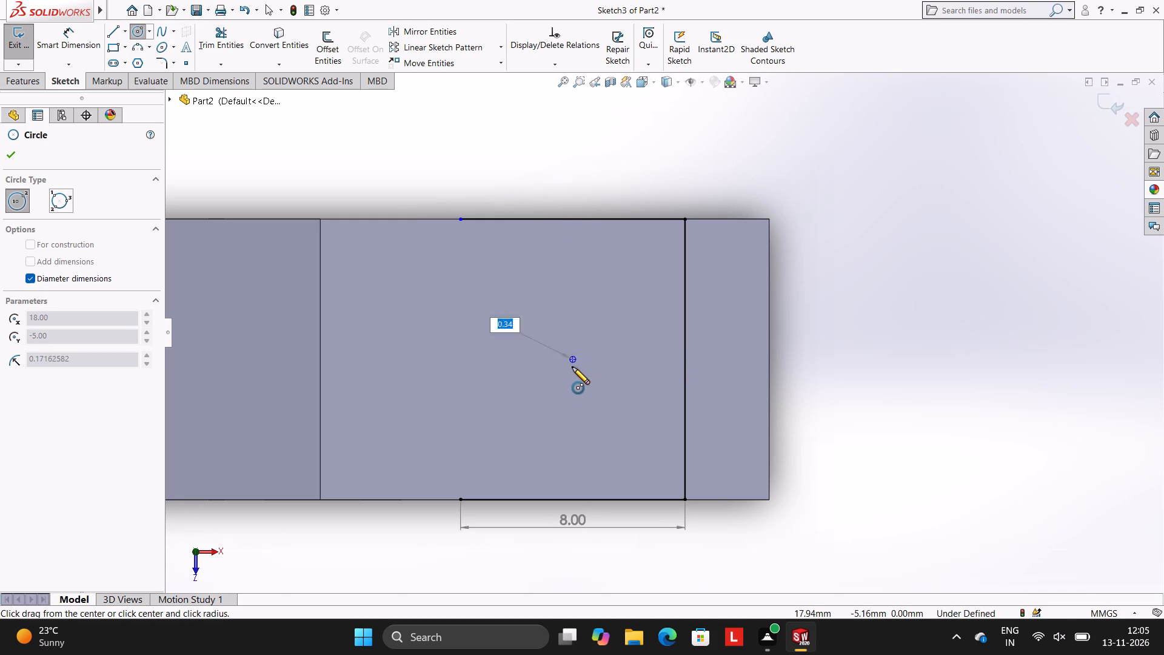
pyautogui.press('3')
pyautogui.press('Return')
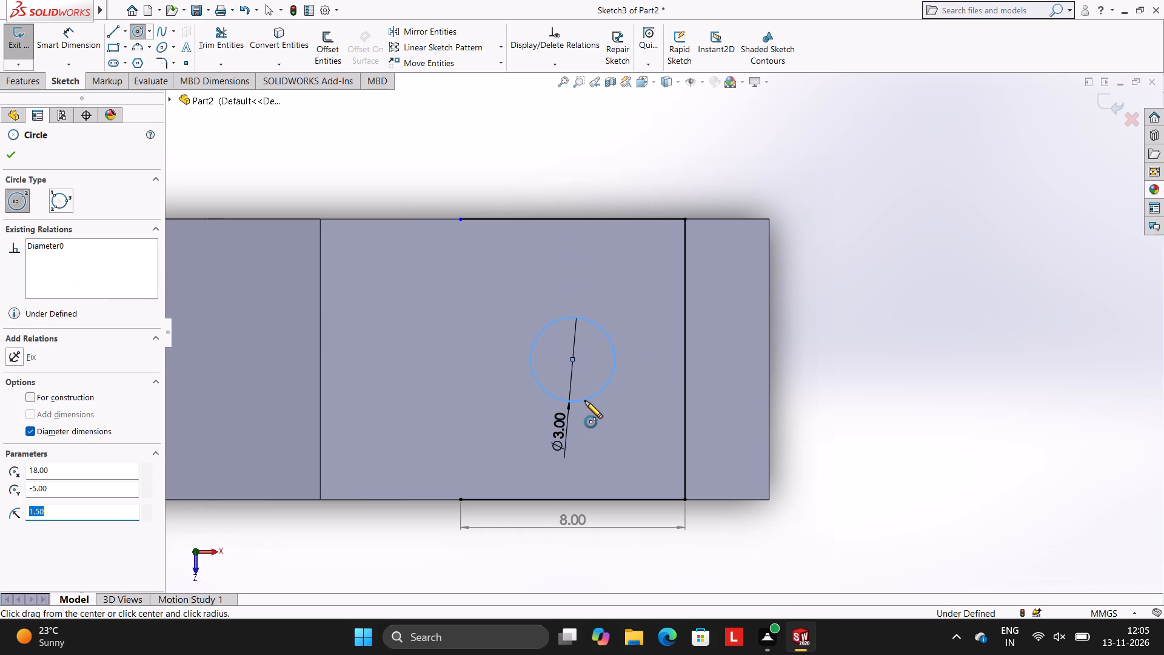
pyautogui.press('Escape')
pyautogui.press('Escape')
pyautogui.press('Escape')
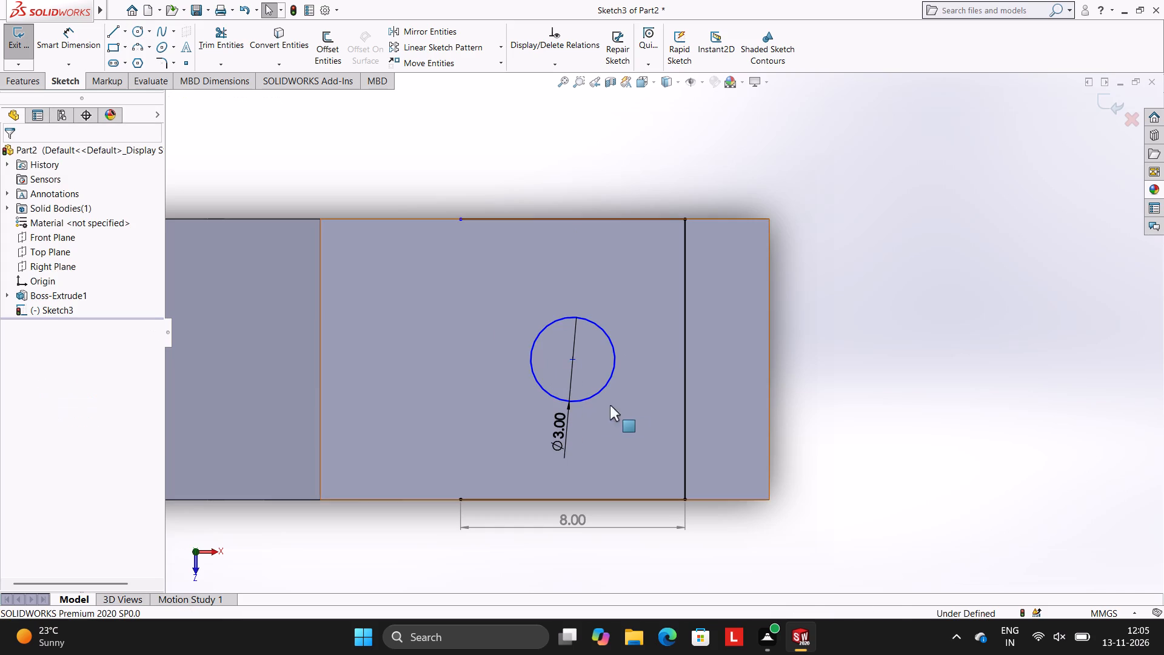
# Trim away the three guide lines around the circle.
pyautogui.click(234, 48)
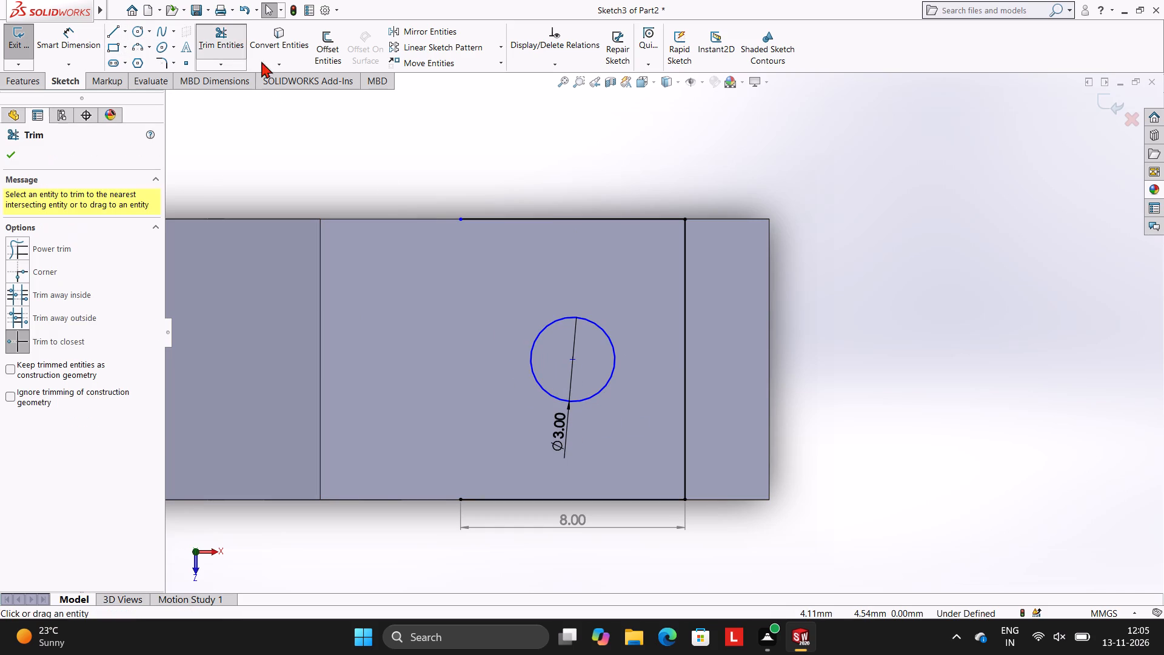
pyautogui.click(493, 222)
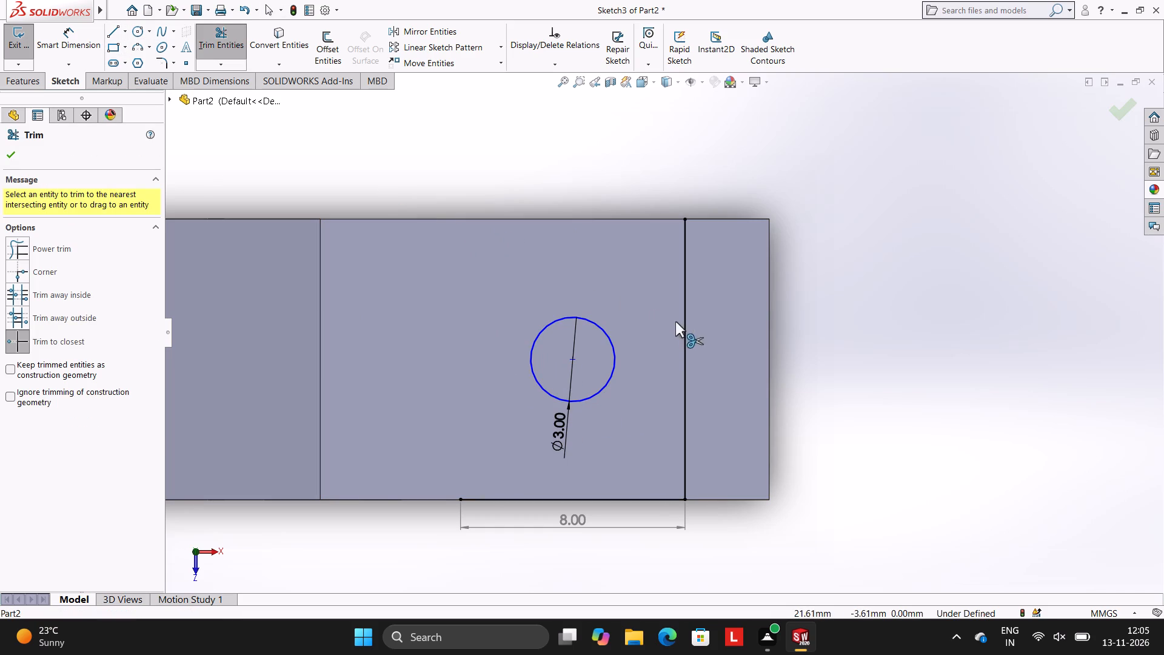
pyautogui.click(681, 324)
pyautogui.click(595, 502)
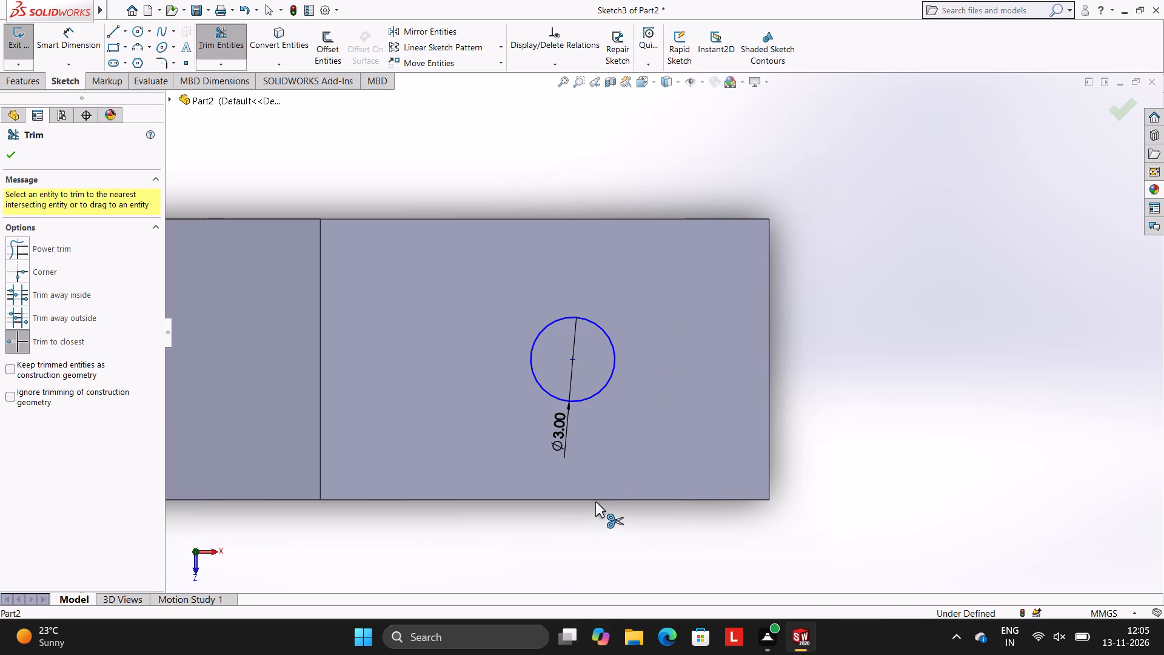
# Dimension the circle's centre 7 mm from the short end edge of the arm.
pyautogui.click(72, 41)
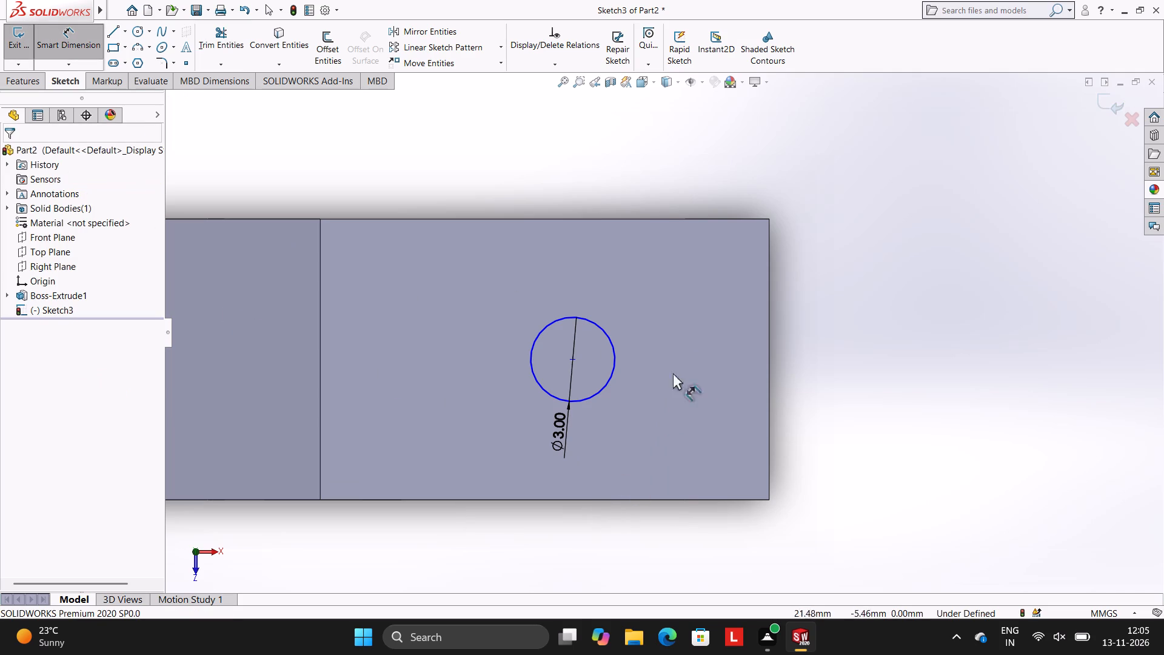
pyautogui.click(570, 355)
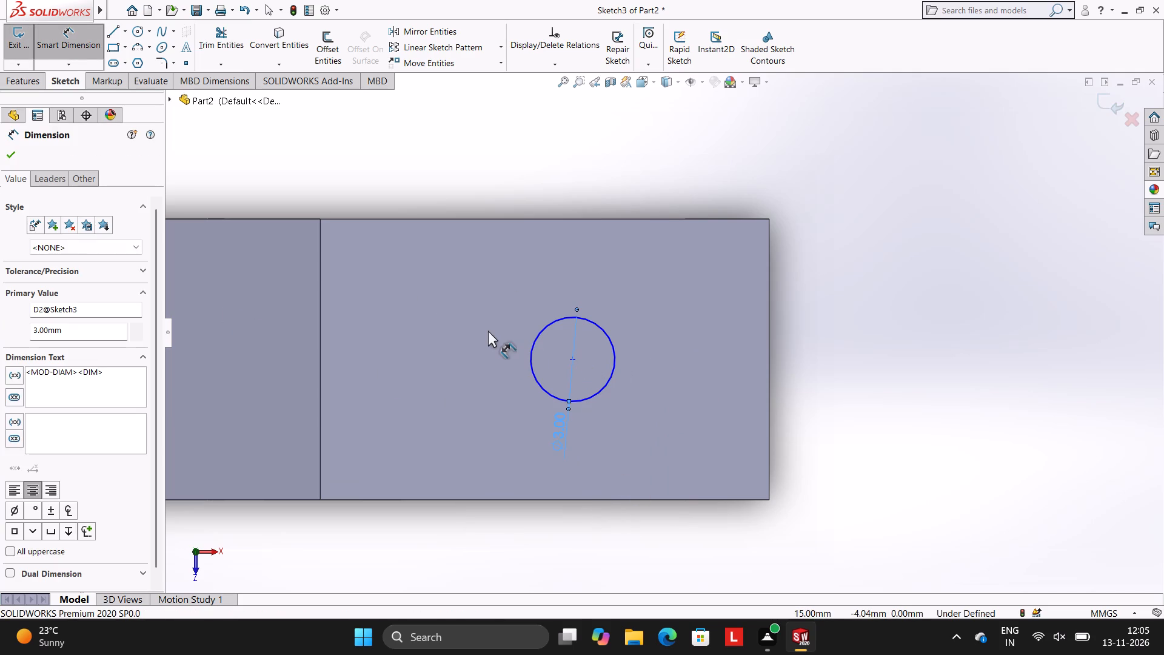
pyautogui.press('Escape')
pyautogui.click(70, 48)
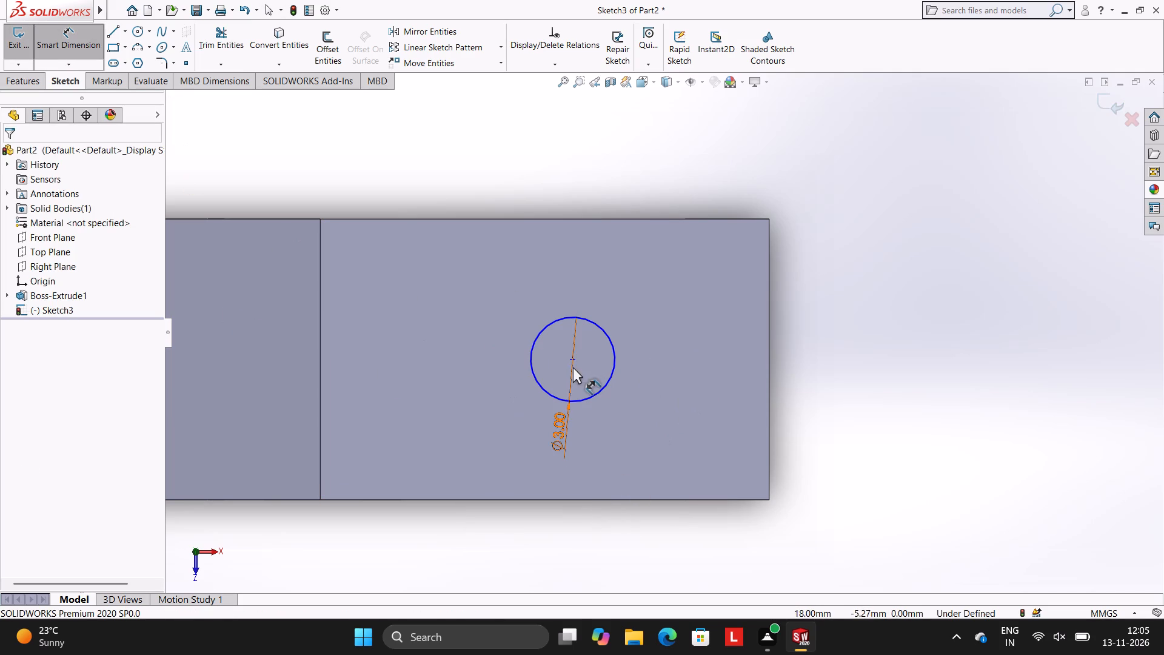
pyautogui.click(573, 357)
pyautogui.click(768, 386)
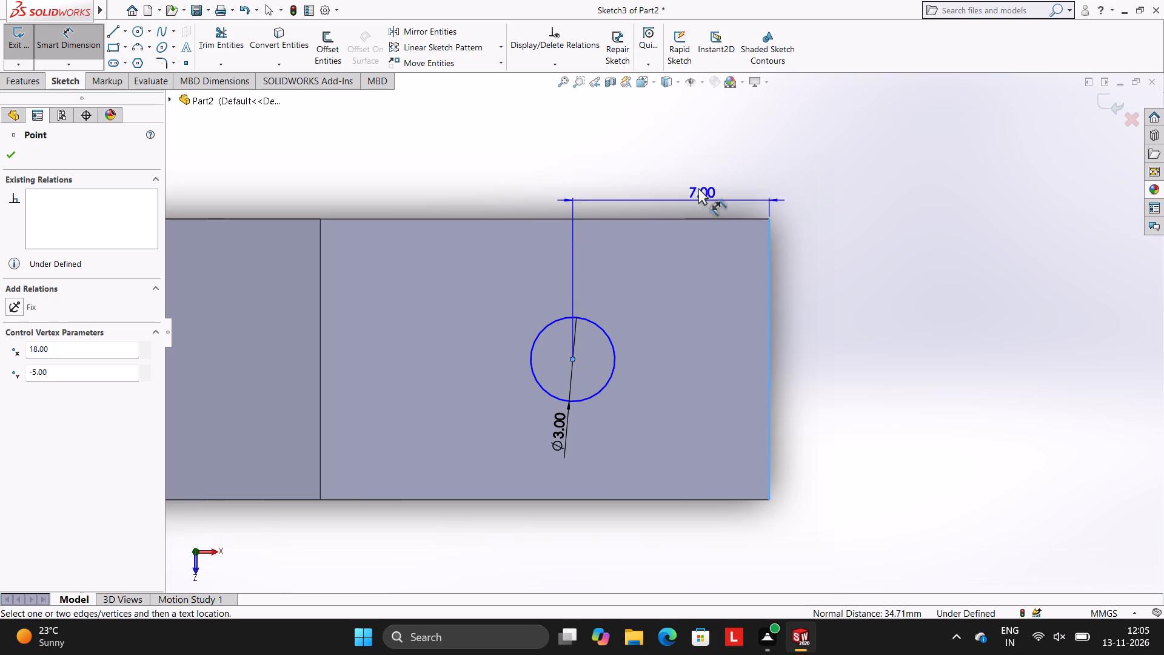
pyautogui.click(698, 173)
pyautogui.click(646, 151)
pyautogui.click(863, 269)
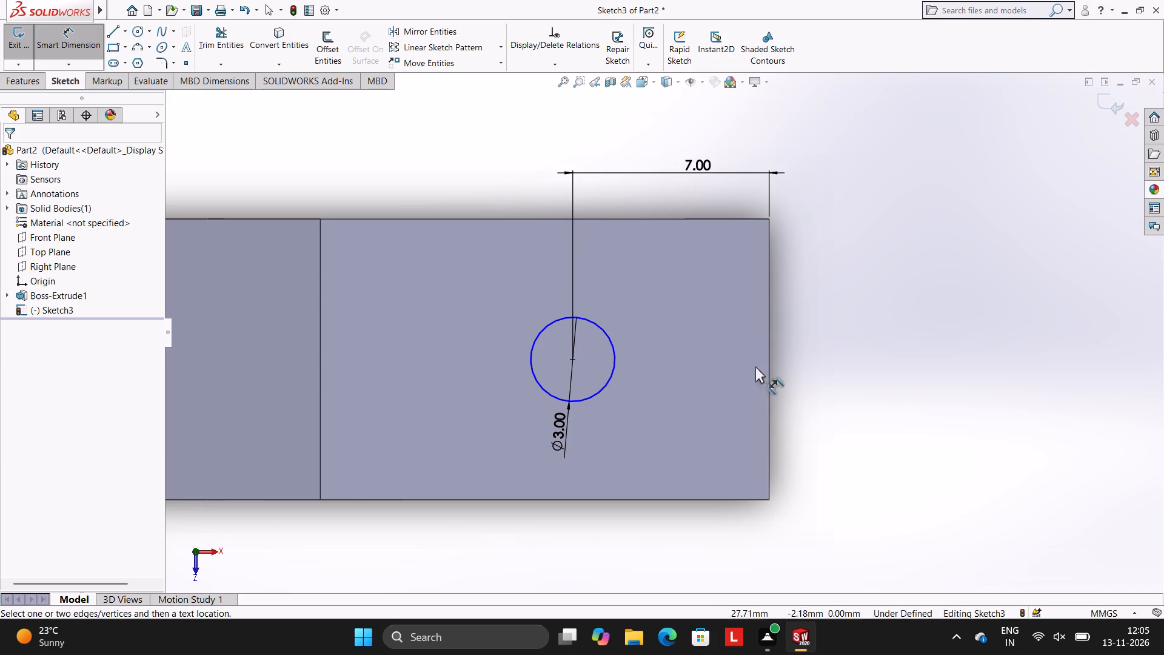
# Dimension the circle's centre 5 mm from the arm's long front edge.
pyautogui.click(574, 361)
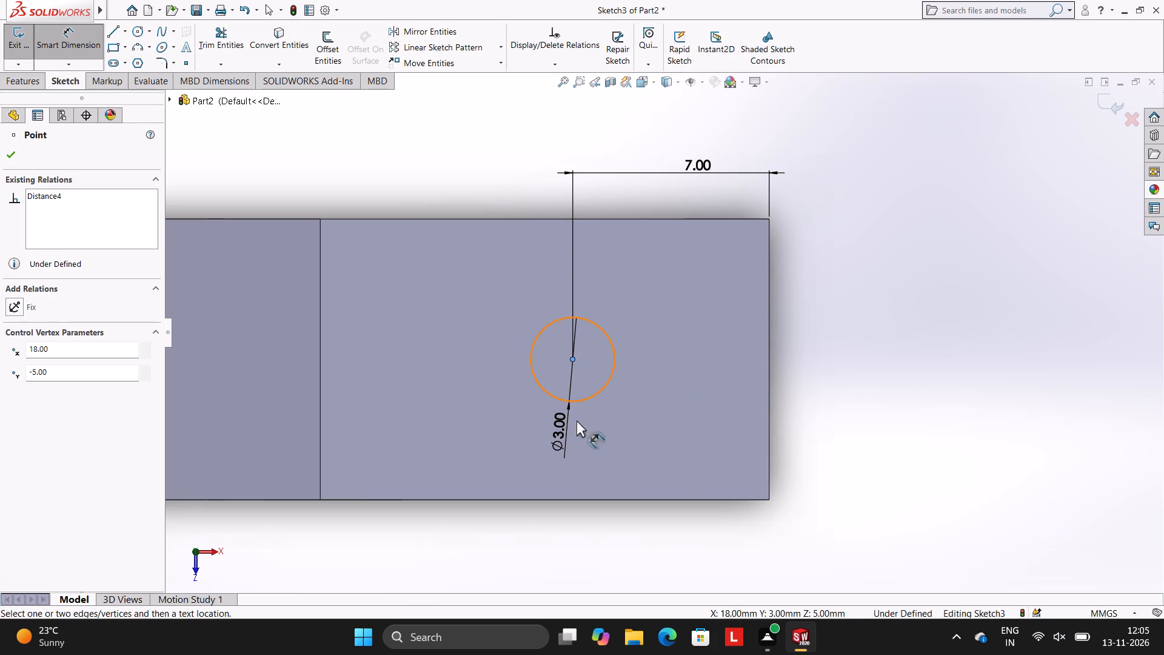
pyautogui.click(568, 499)
pyautogui.click(898, 389)
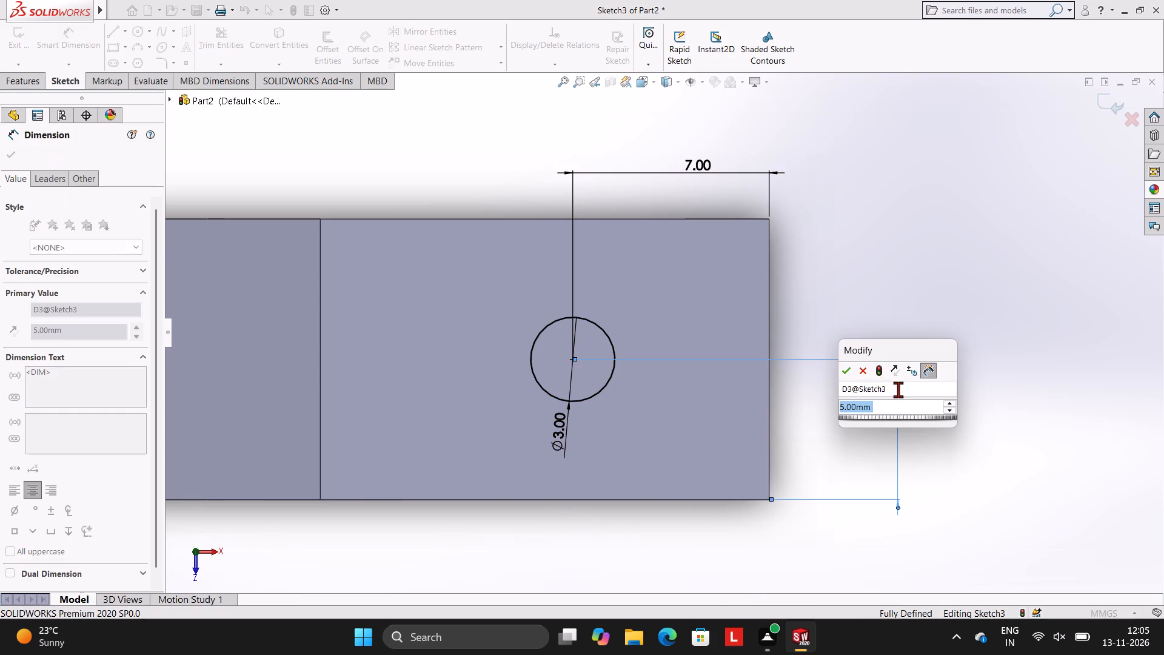
pyautogui.click(848, 368)
pyautogui.click(880, 267)
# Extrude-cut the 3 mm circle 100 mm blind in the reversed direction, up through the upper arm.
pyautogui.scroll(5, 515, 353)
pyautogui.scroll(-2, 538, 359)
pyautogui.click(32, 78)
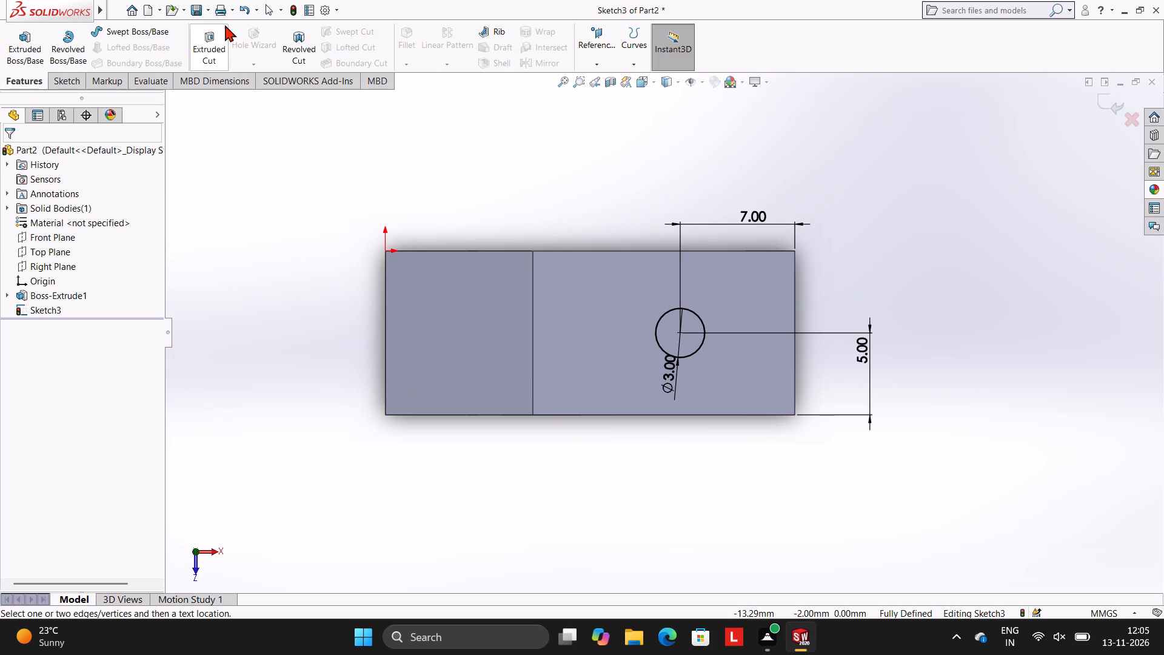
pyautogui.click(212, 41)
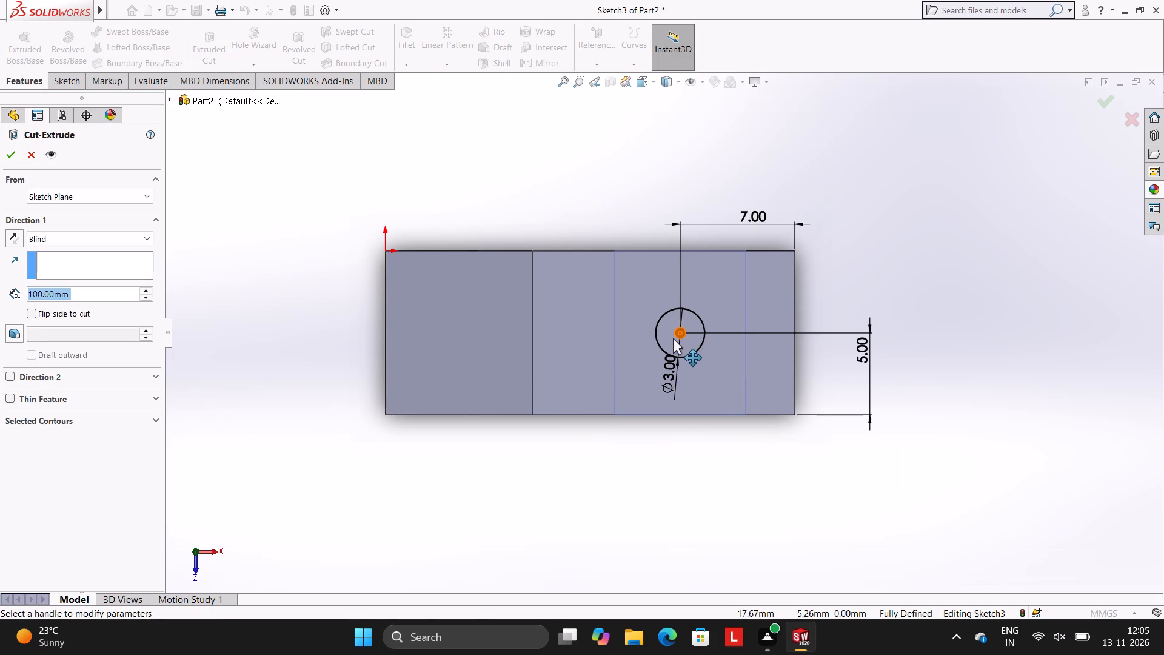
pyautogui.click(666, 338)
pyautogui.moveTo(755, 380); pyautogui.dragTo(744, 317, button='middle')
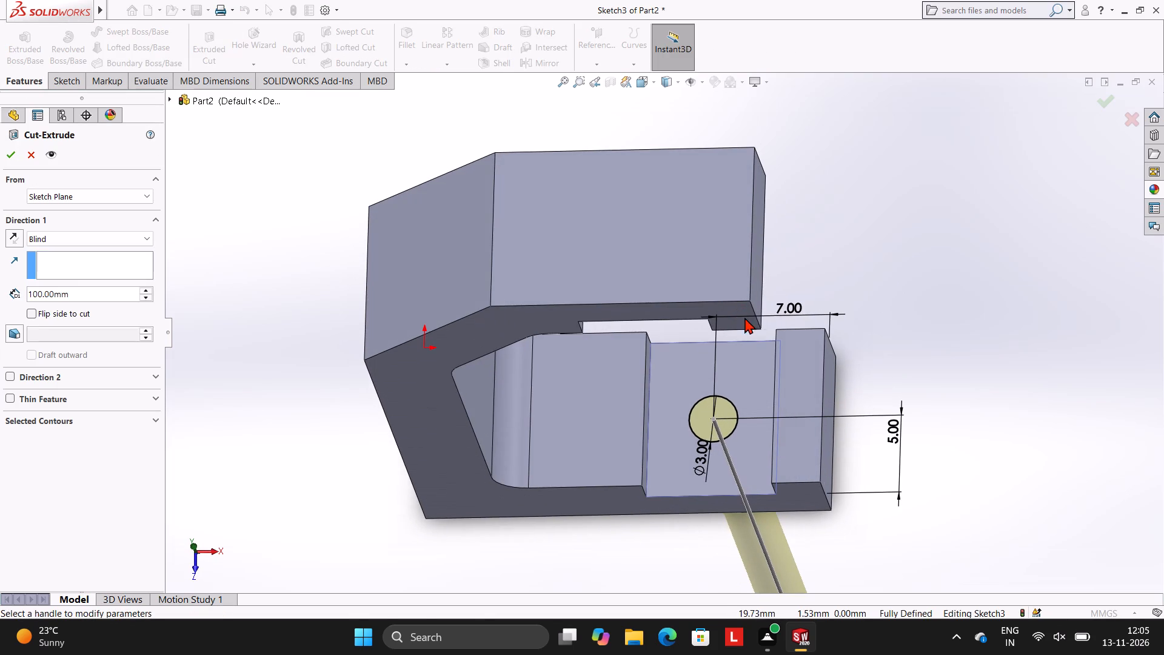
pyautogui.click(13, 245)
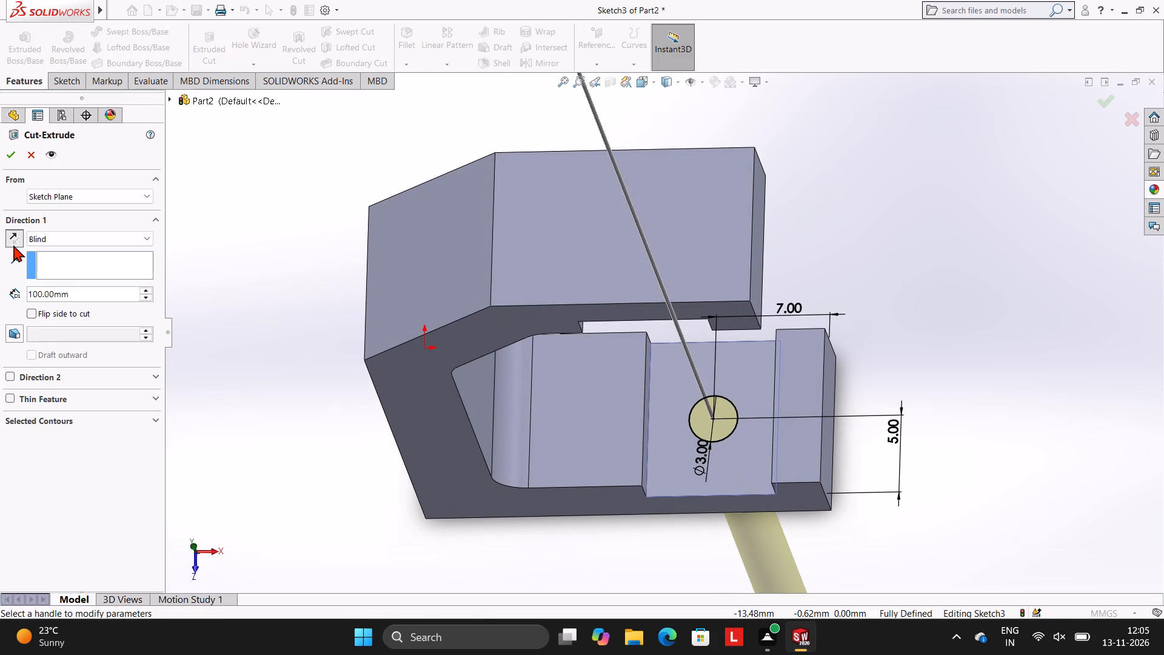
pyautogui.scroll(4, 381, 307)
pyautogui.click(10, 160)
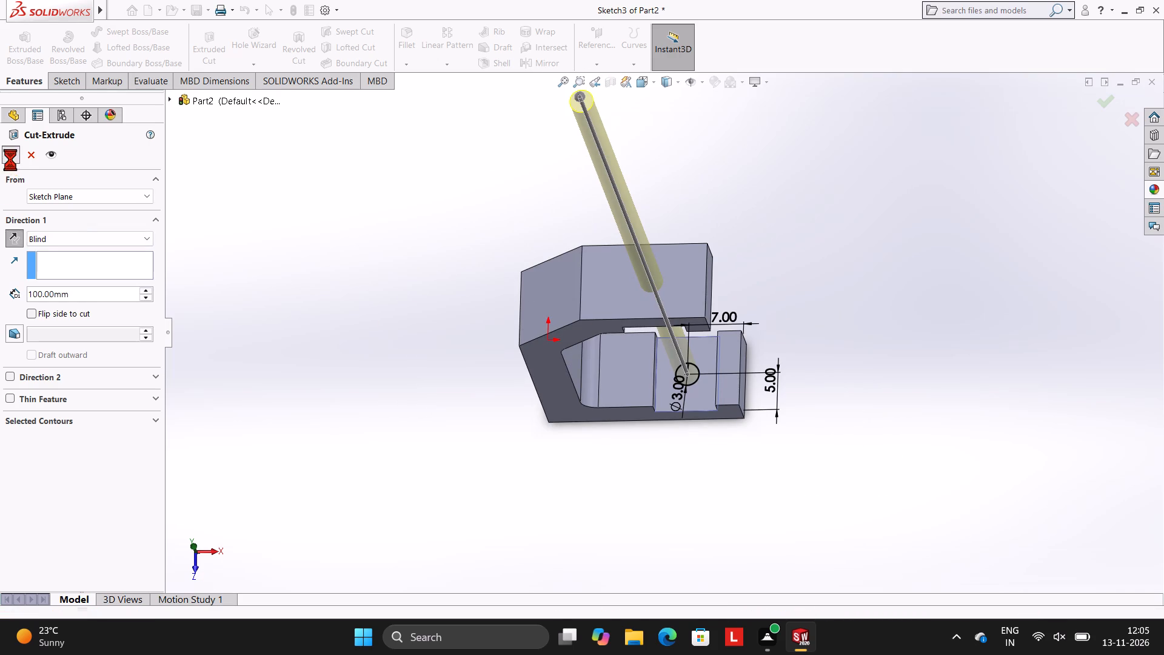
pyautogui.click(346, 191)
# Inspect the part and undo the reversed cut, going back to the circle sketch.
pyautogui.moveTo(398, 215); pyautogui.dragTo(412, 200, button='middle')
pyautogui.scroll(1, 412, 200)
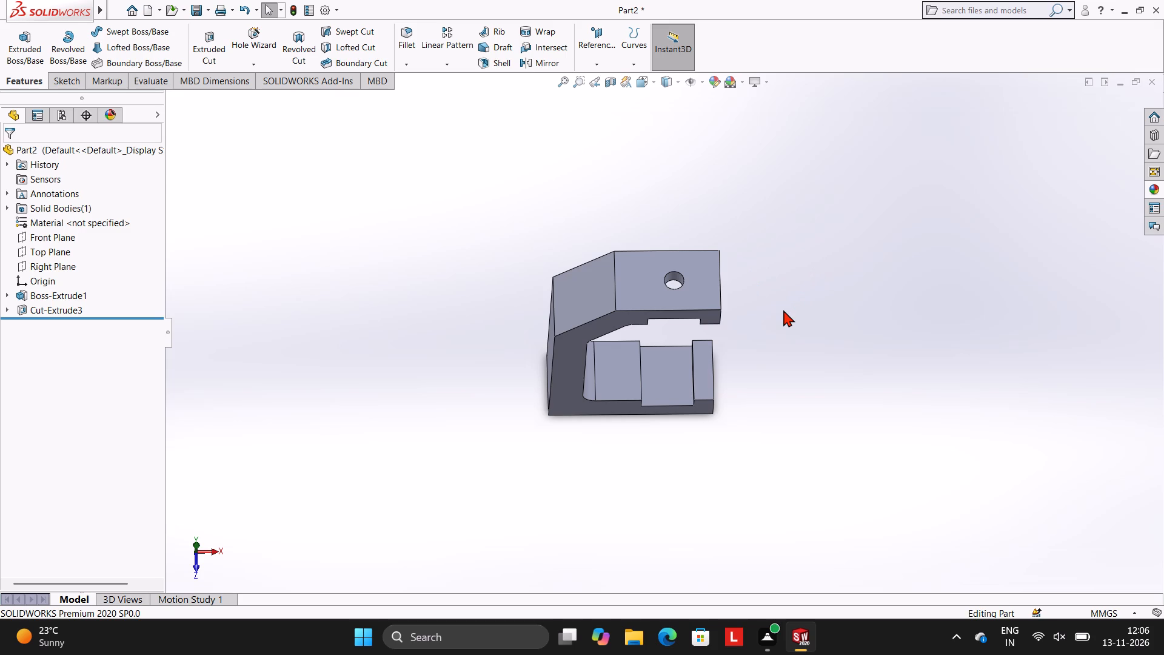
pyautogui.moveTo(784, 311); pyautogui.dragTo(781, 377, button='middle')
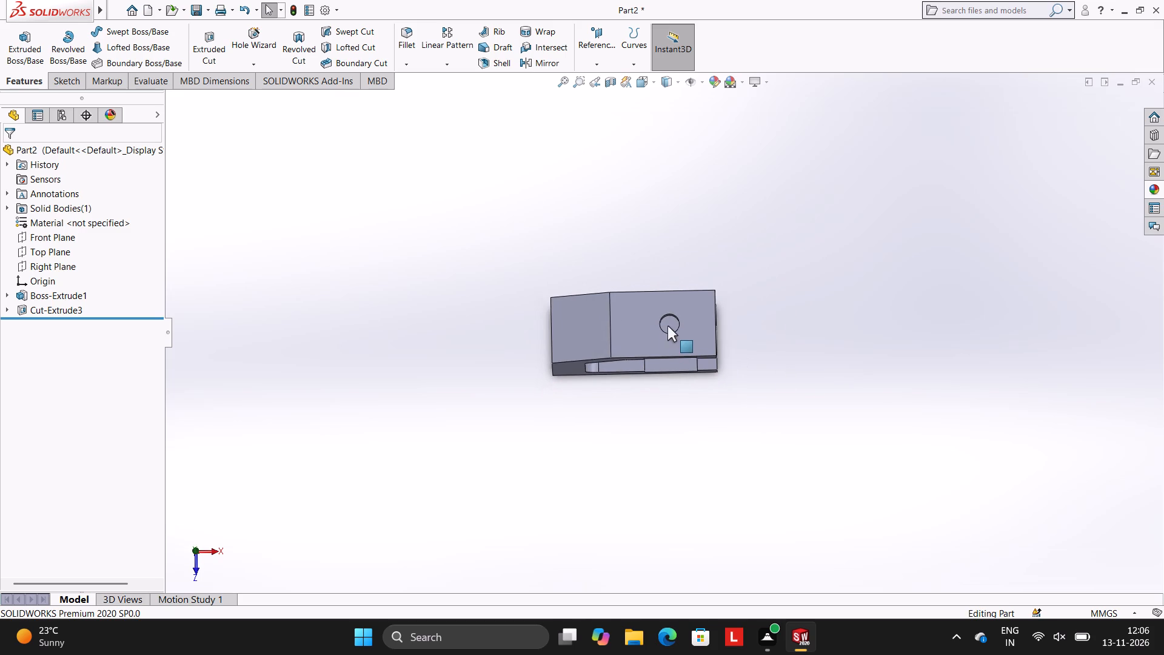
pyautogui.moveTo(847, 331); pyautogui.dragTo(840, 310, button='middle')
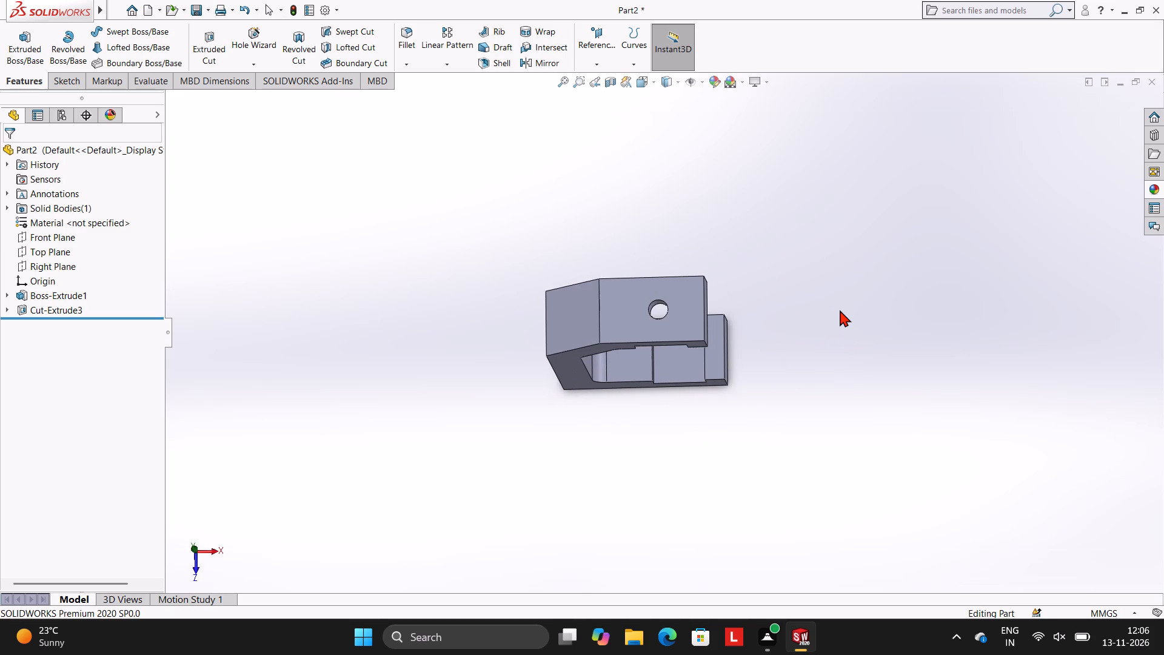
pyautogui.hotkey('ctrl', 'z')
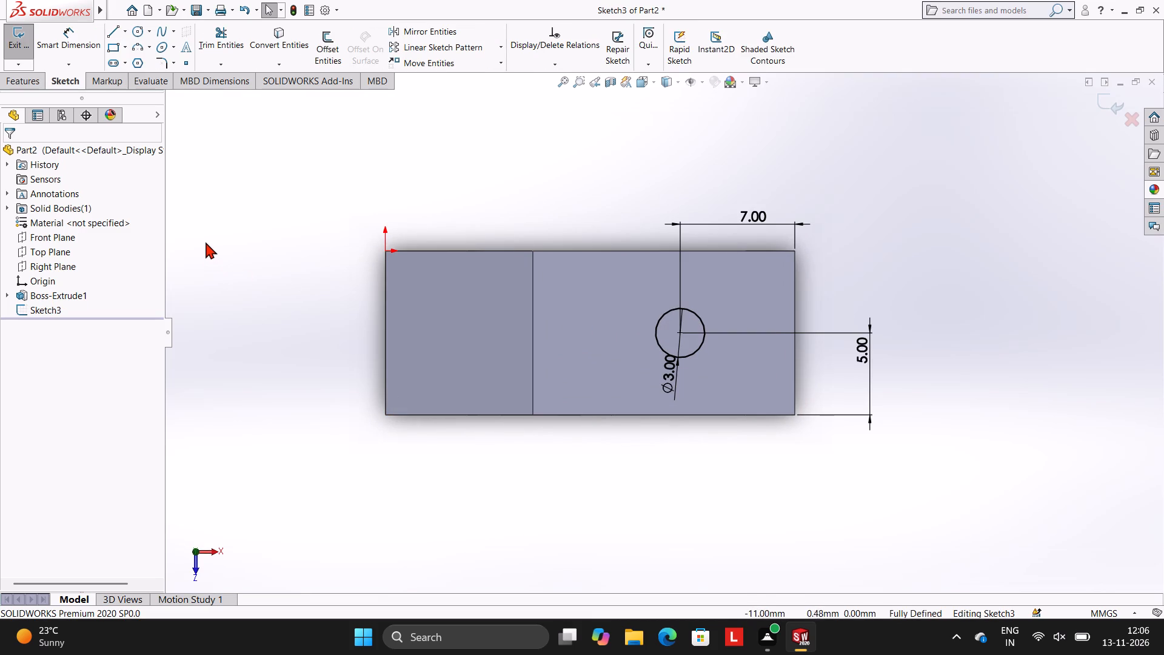
# Extrude-cut the 3 mm circle 100 mm blind in the default direction, down through the lower arm.
pyautogui.click(20, 79)
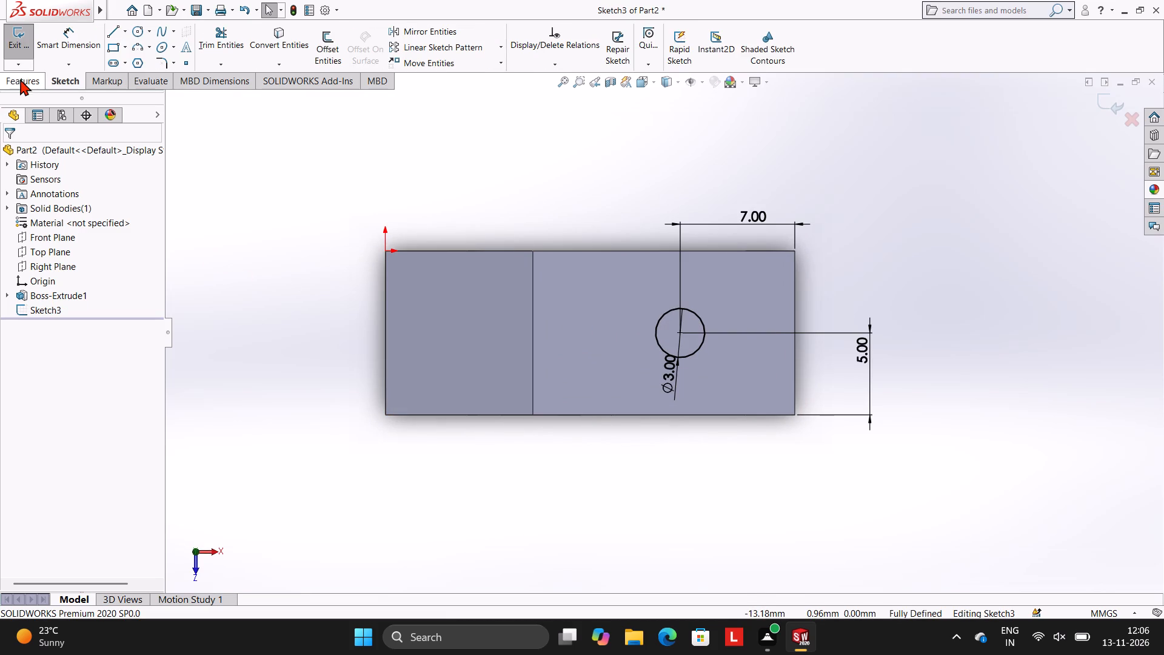
pyautogui.click(210, 42)
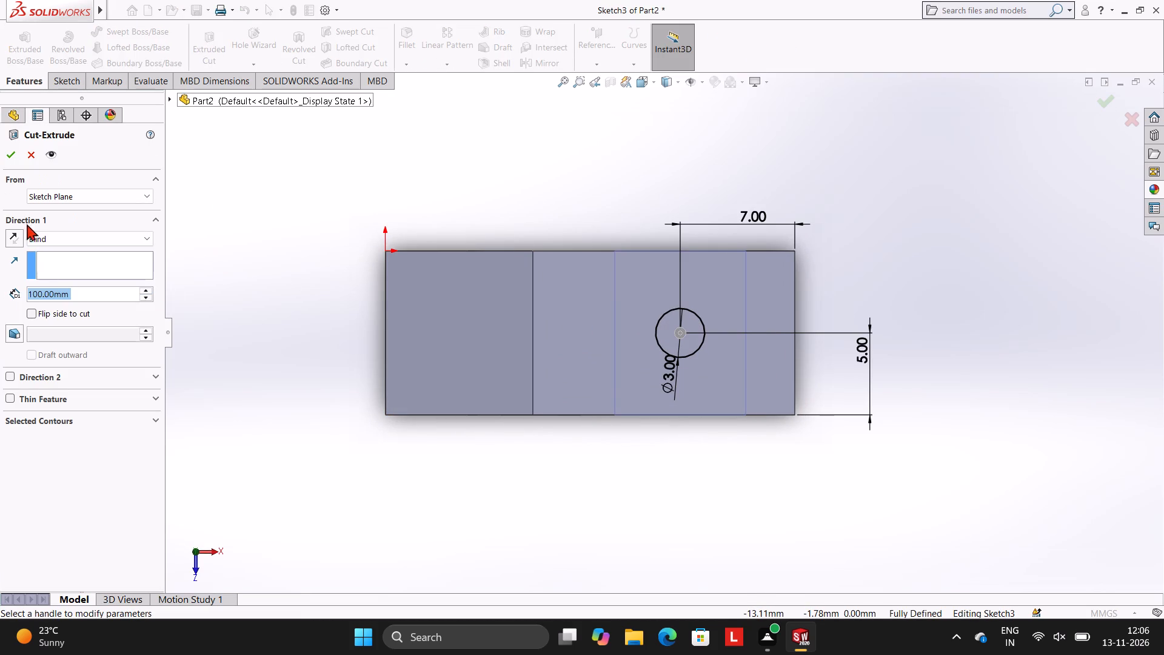
pyautogui.click(12, 154)
pyautogui.click(300, 189)
# Start a sketch on the upper arm's flat outer face and draw a 3 mm diameter circle midway across its width.
pyautogui.moveTo(768, 334); pyautogui.dragTo(768, 303, button='middle')
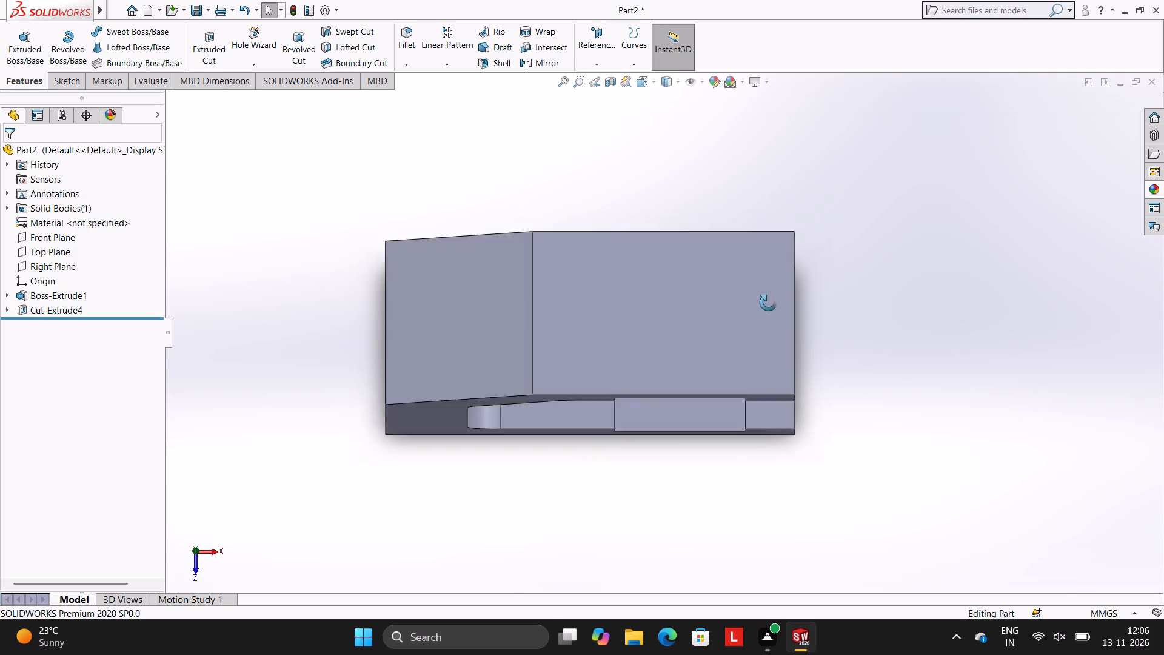
pyautogui.moveTo(768, 303); pyautogui.dragTo(759, 266, button='middle')
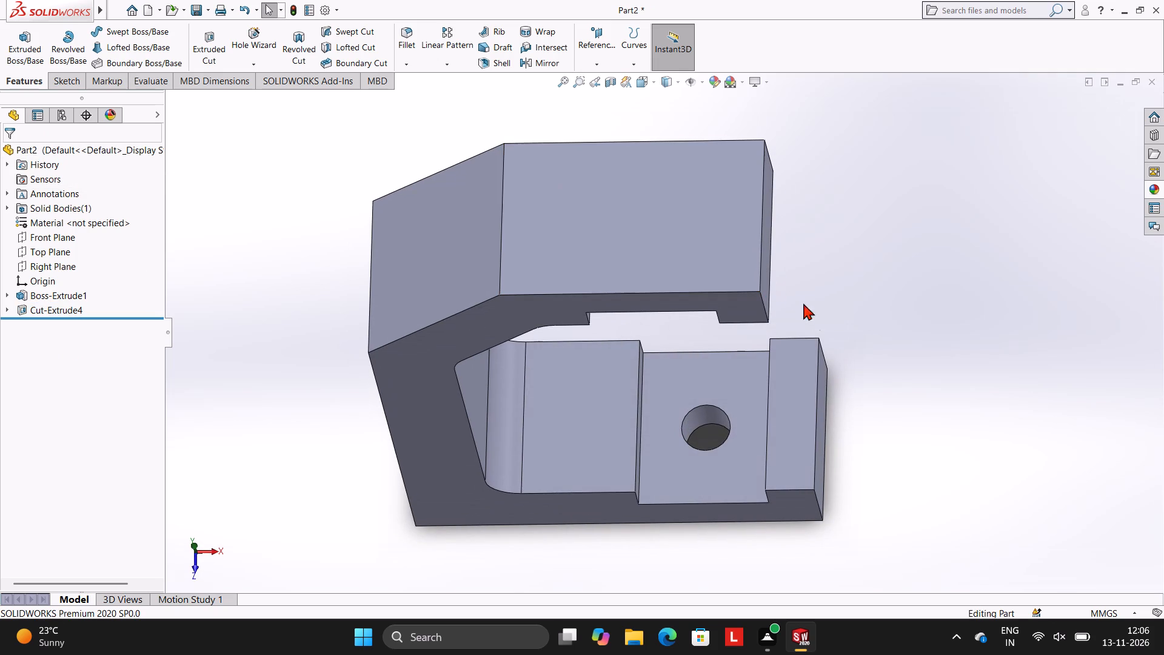
pyautogui.click(681, 215)
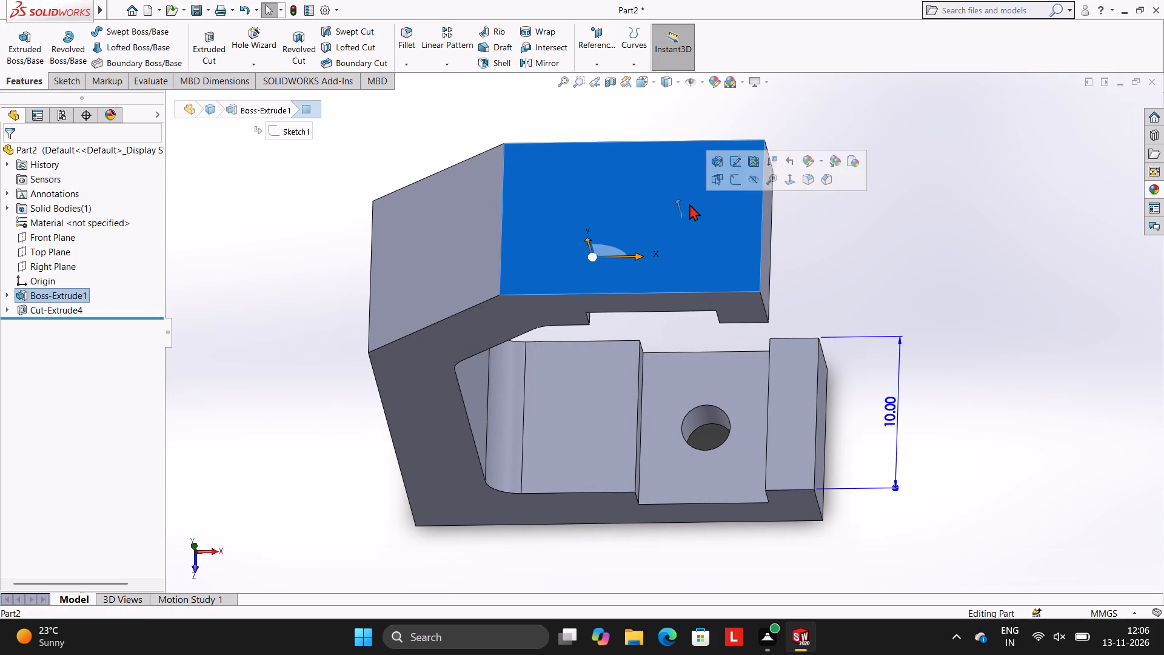
pyautogui.click(730, 177)
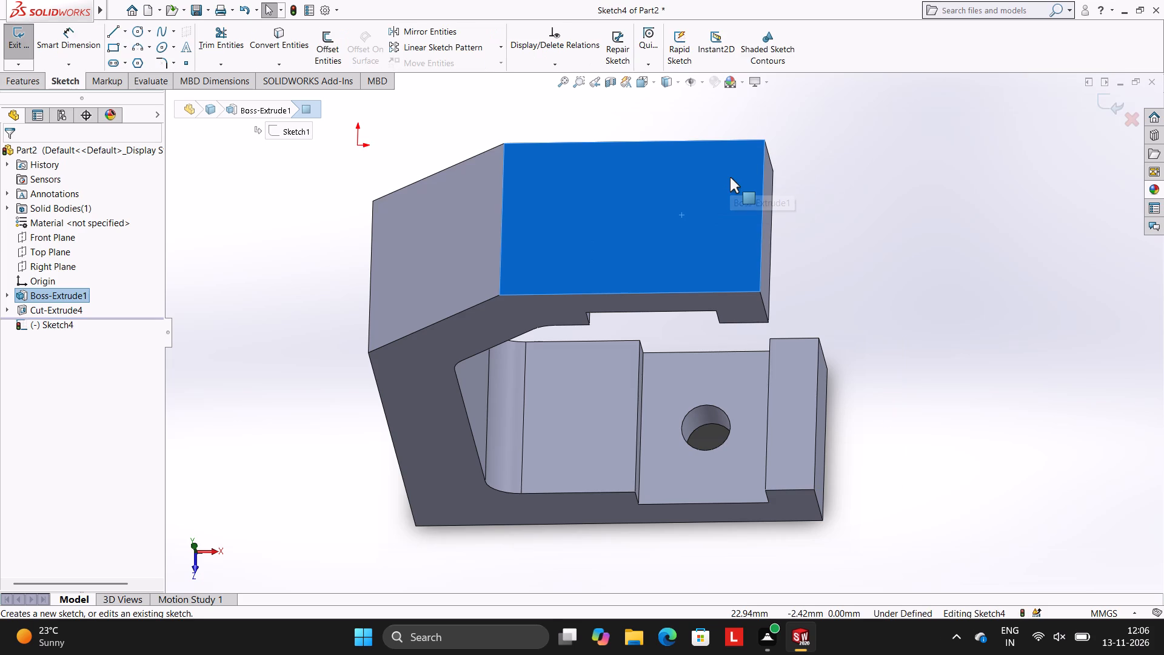
pyautogui.hotkey('ctrl', '8')
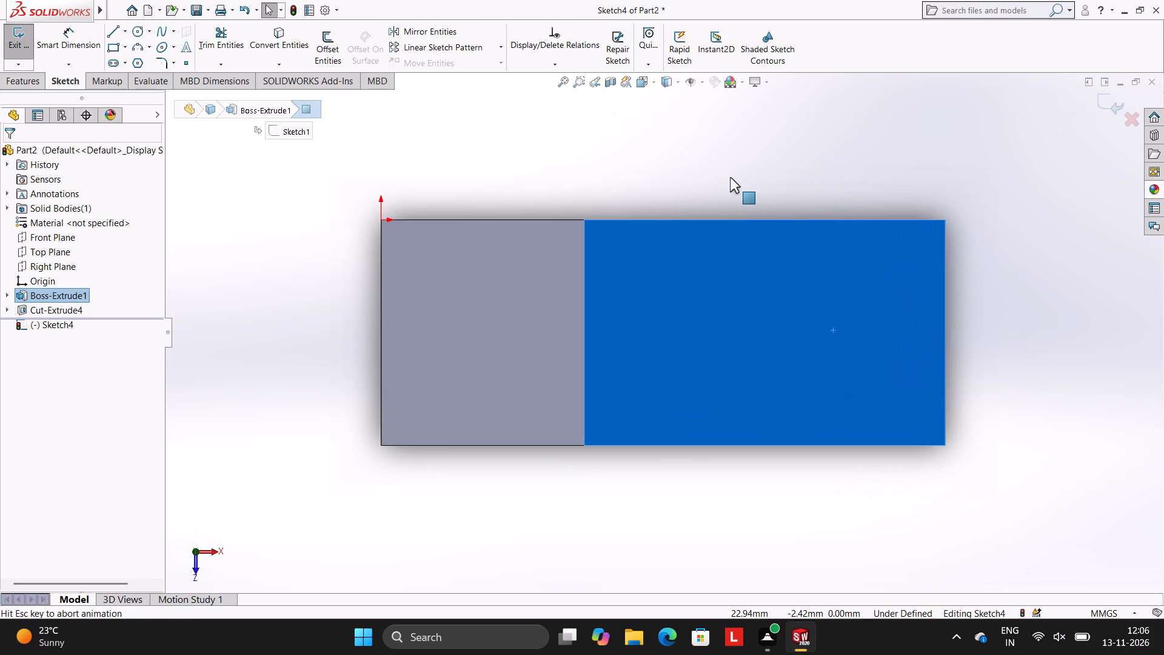
pyautogui.click(134, 34)
pyautogui.scroll(1, 1068, 335)
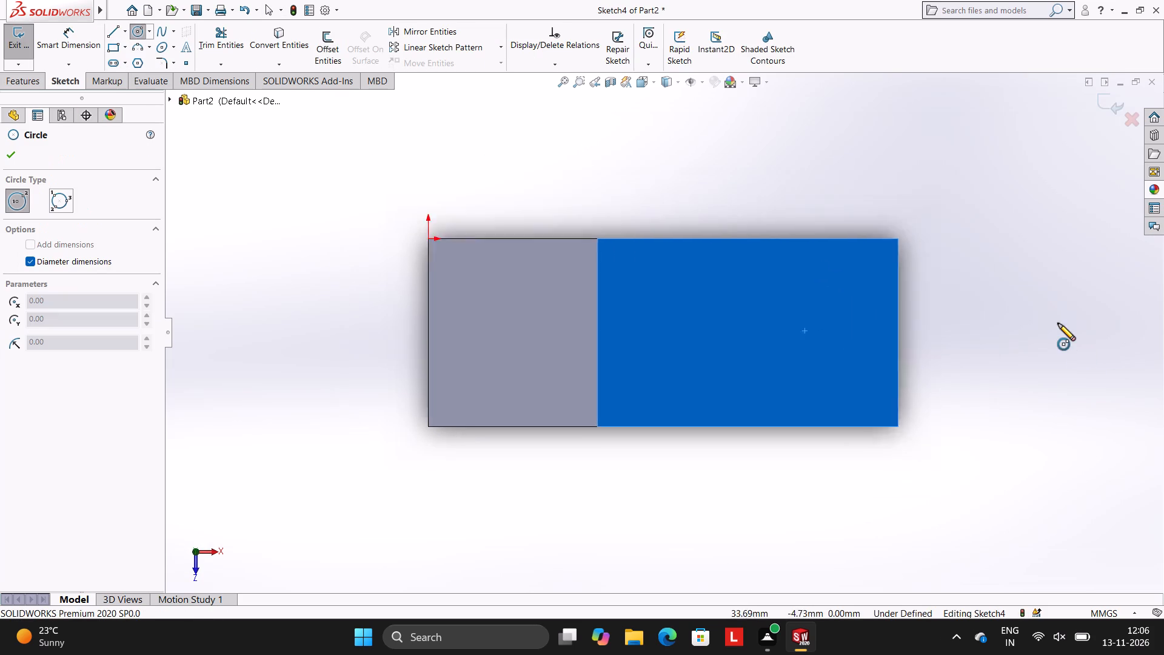
pyautogui.scroll(1, 1058, 323)
pyautogui.scroll(-3, 1057, 322)
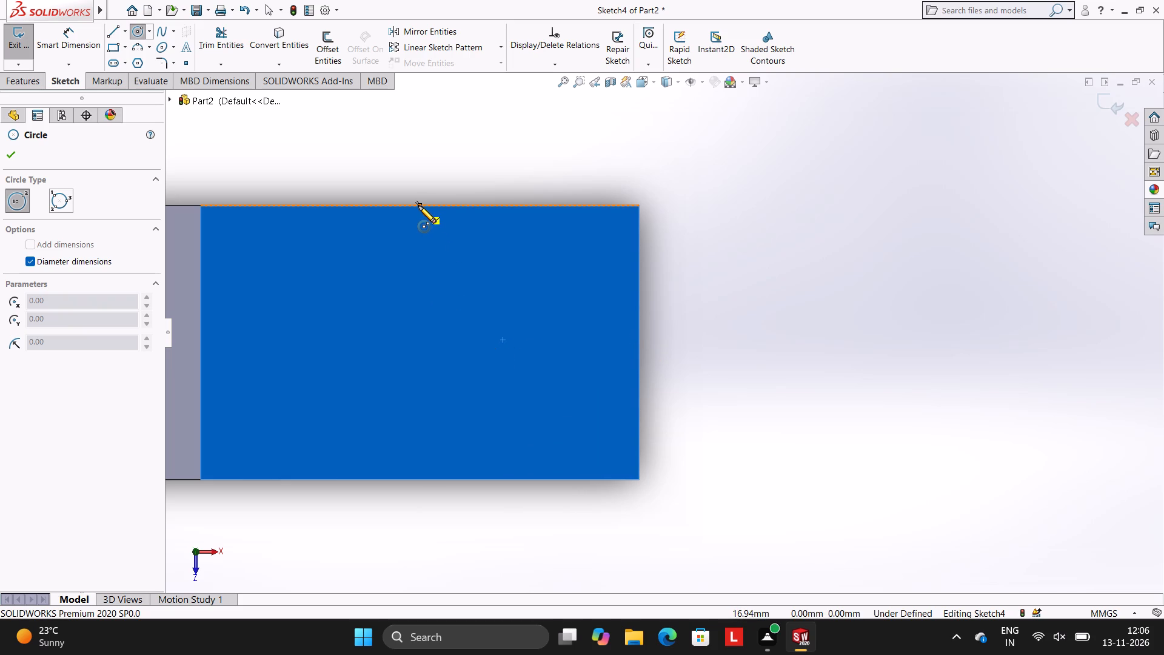
pyautogui.click(421, 345)
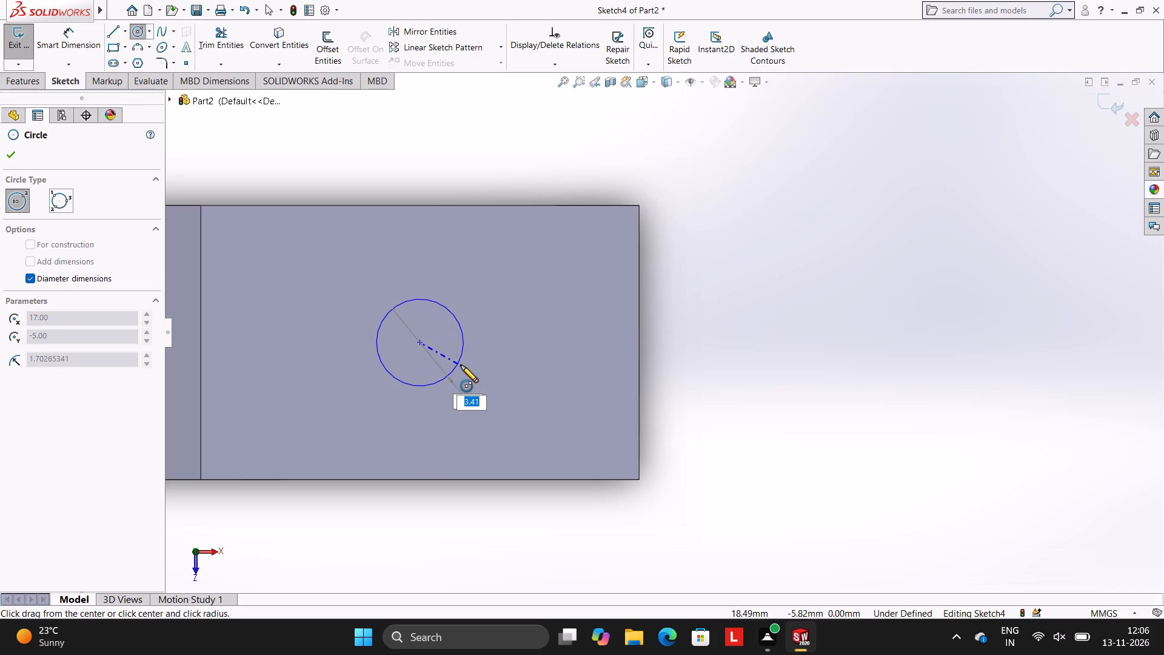
pyautogui.press('3')
pyautogui.press('Return')
pyautogui.press('Escape')
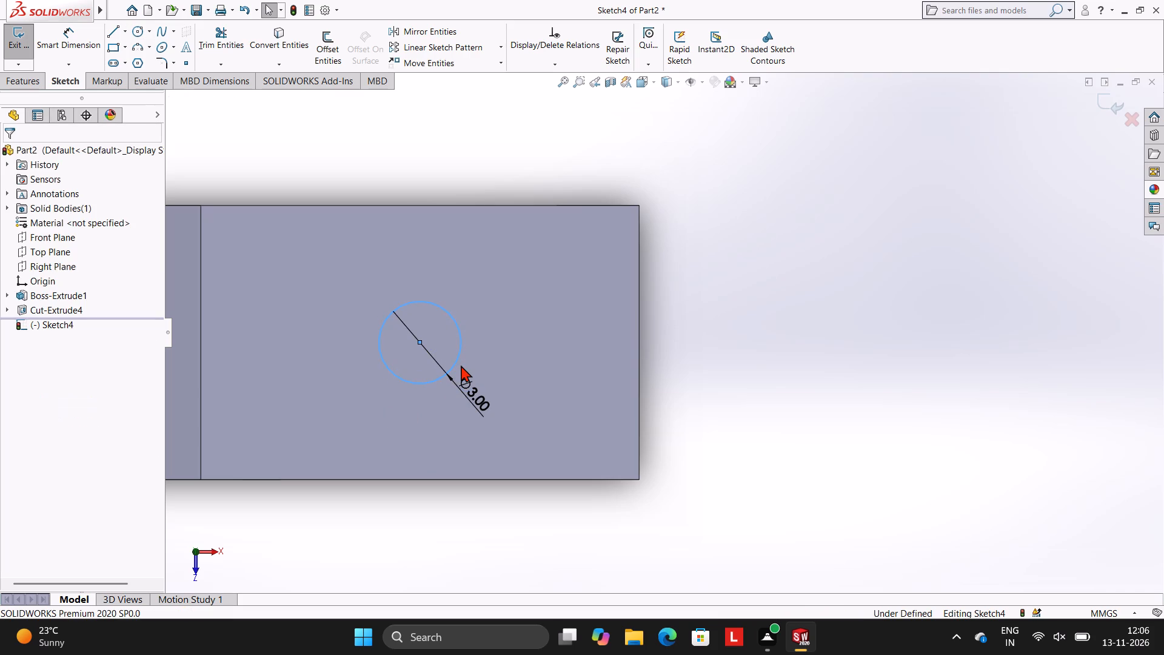
pyautogui.press('Escape')
pyautogui.press('Escape')
pyautogui.press('Escape')
# Dimension the circle's centre 7 mm from the short end edge of the upper arm.
pyautogui.scroll(1, 519, 271)
pyautogui.click(80, 49)
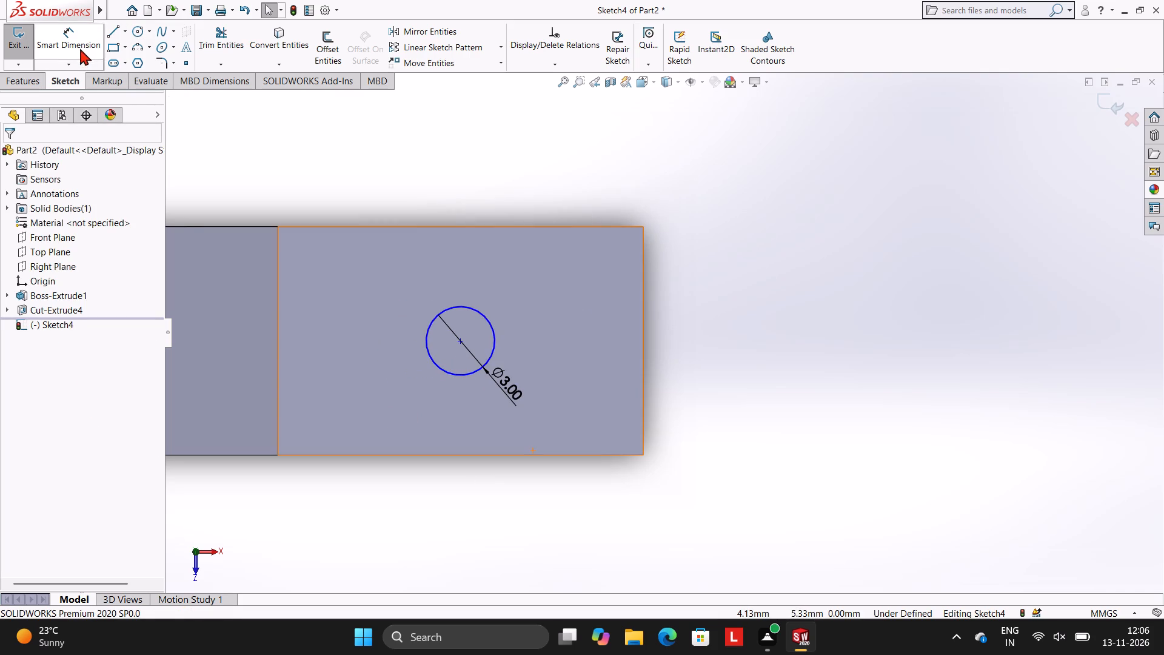
pyautogui.click(459, 342)
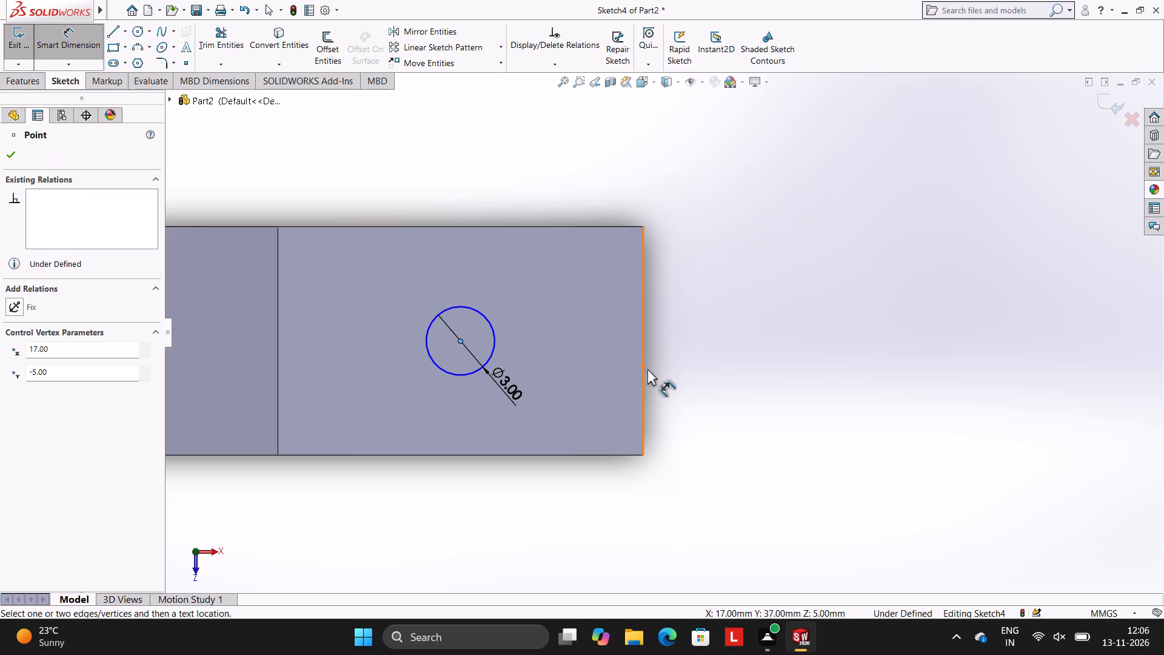
pyautogui.click(641, 368)
pyautogui.click(644, 368)
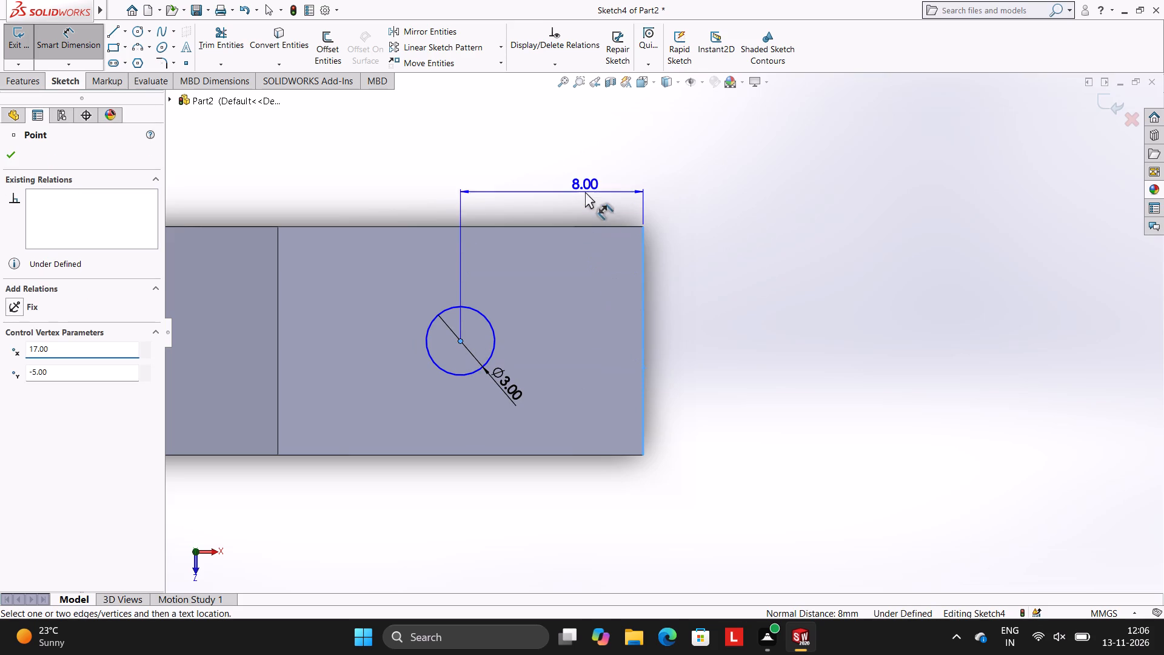
pyautogui.click(585, 185)
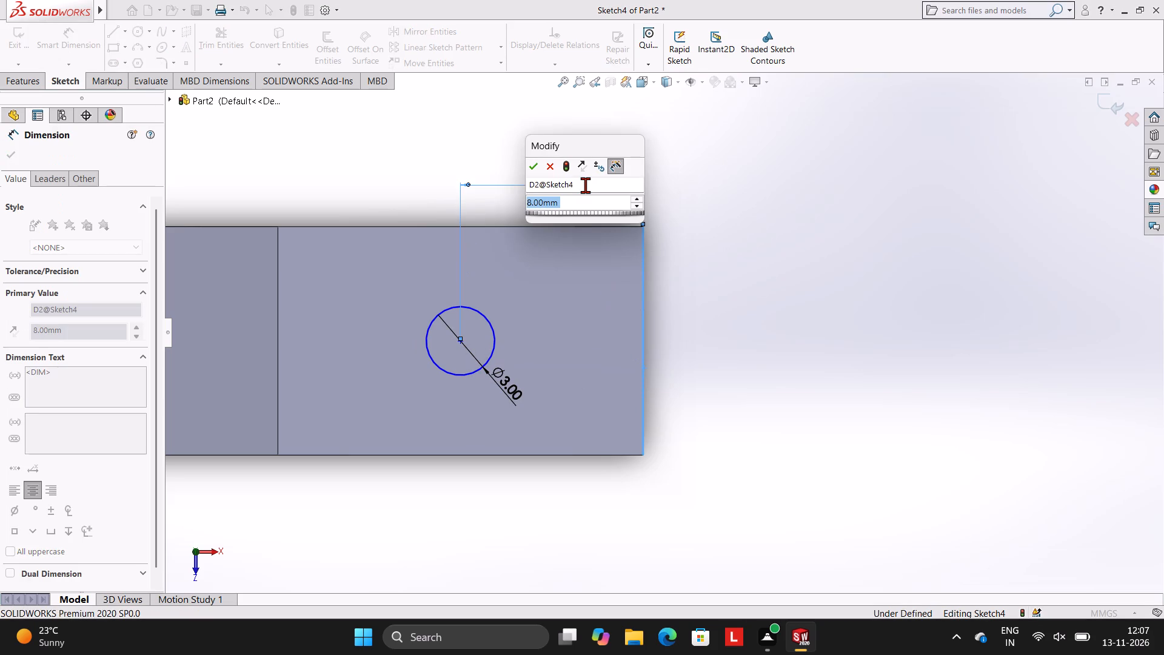
pyautogui.press('7')
pyautogui.press('Return')
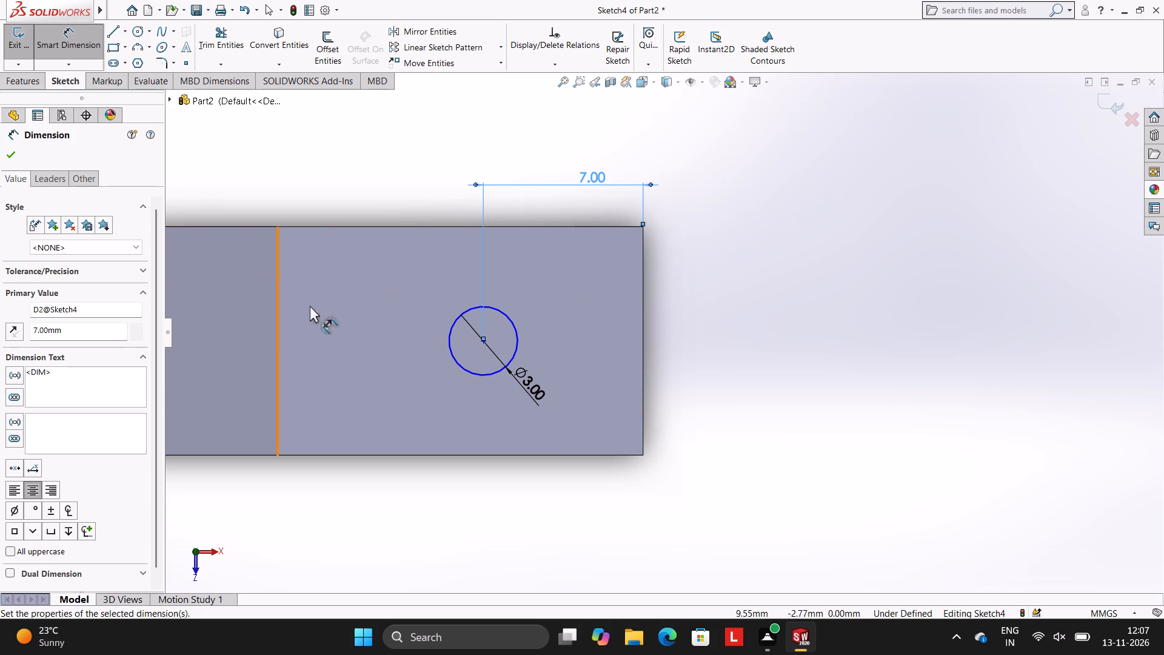
# Dimension the circle's centre 5 mm from the upper arm's long front edge.
pyautogui.click(481, 341)
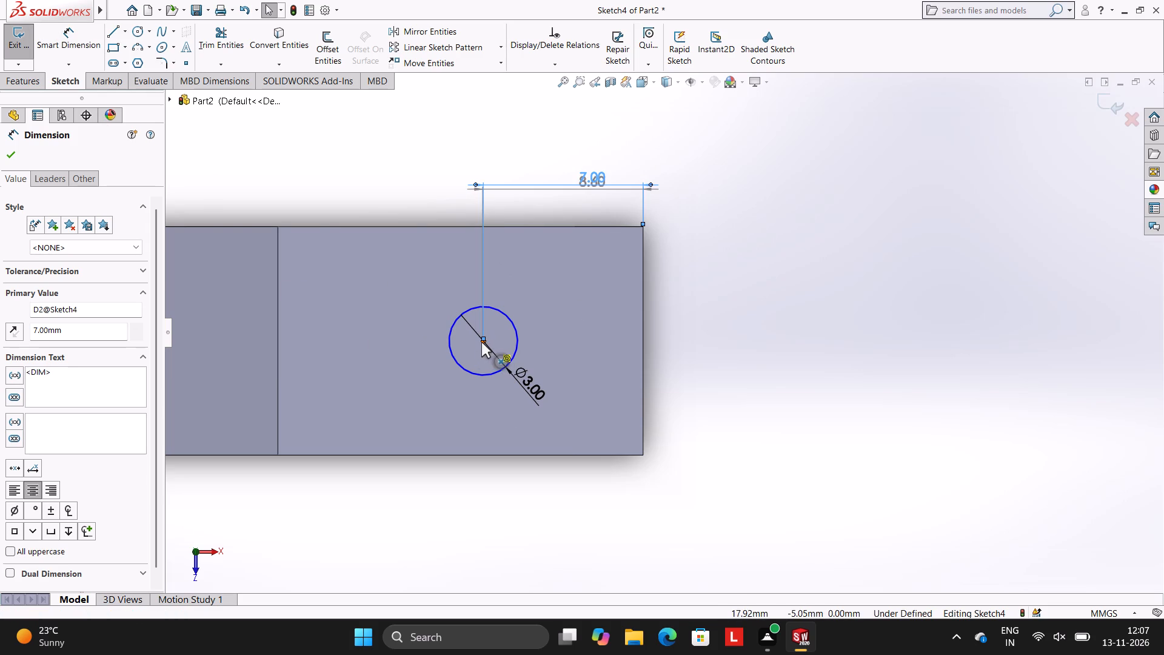
pyautogui.click(481, 342)
pyautogui.click(484, 343)
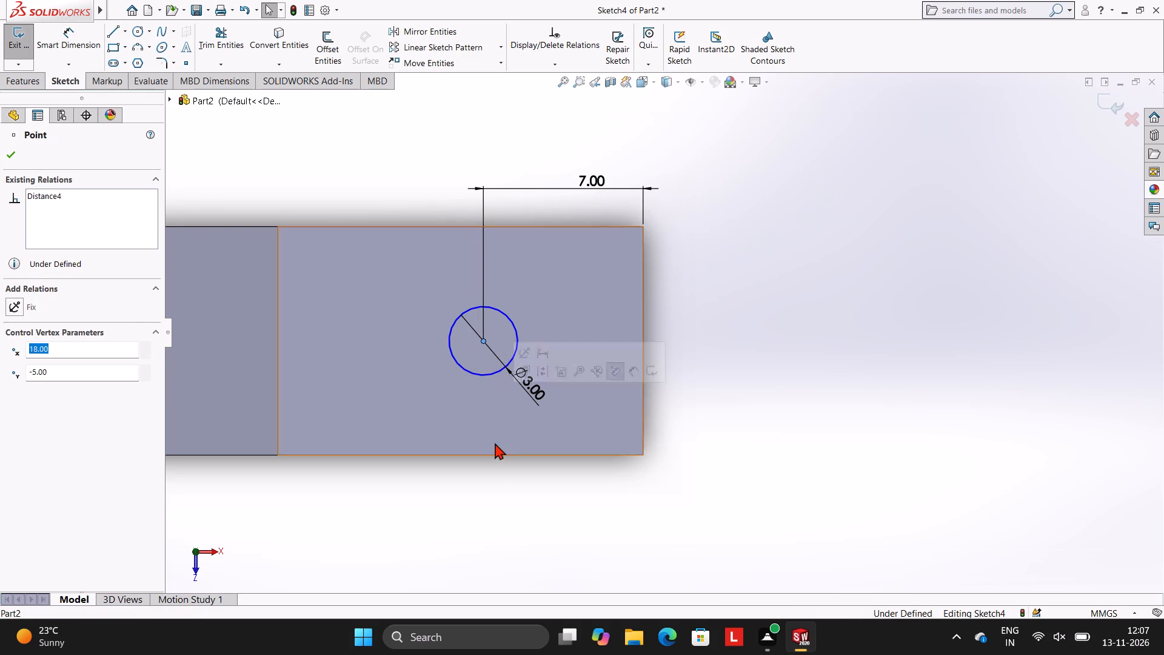
pyautogui.click(73, 48)
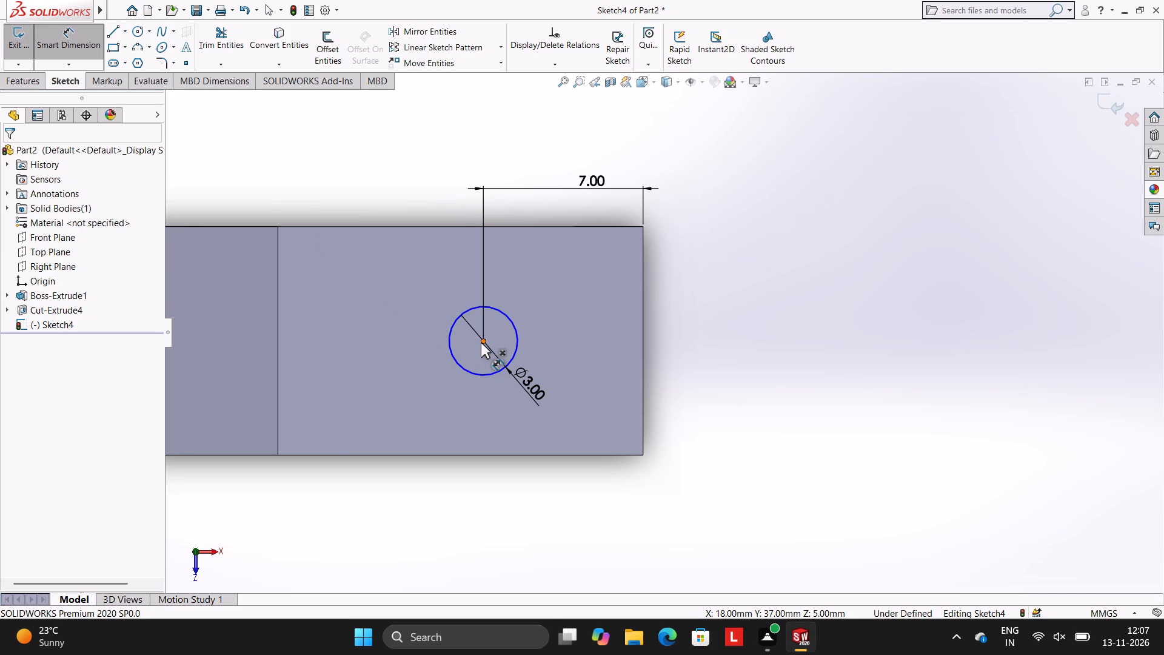
pyautogui.click(481, 343)
pyautogui.click(486, 454)
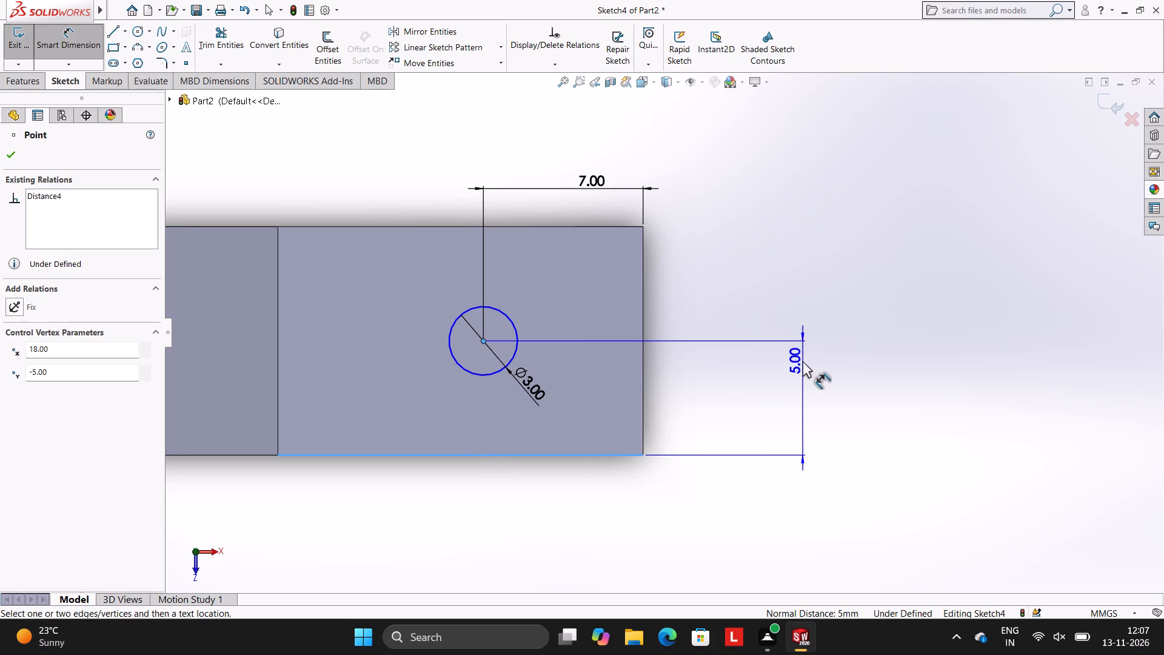
pyautogui.click(772, 375)
pyautogui.click(720, 354)
pyautogui.click(783, 224)
# Extrude-cut the upper arm's 3 mm circle 100 mm blind, down through the arm, and inspect both holes.
pyautogui.moveTo(583, 389); pyautogui.dragTo(592, 386, button='middle')
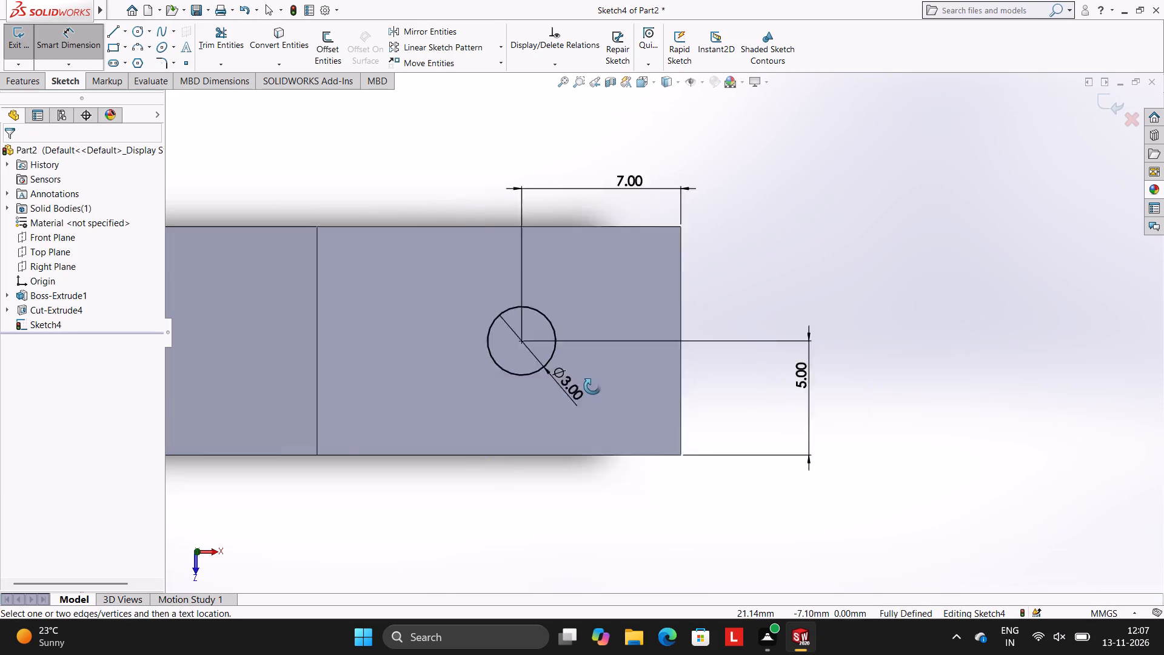
pyautogui.moveTo(592, 386); pyautogui.dragTo(589, 335, button='middle')
pyautogui.click(13, 76)
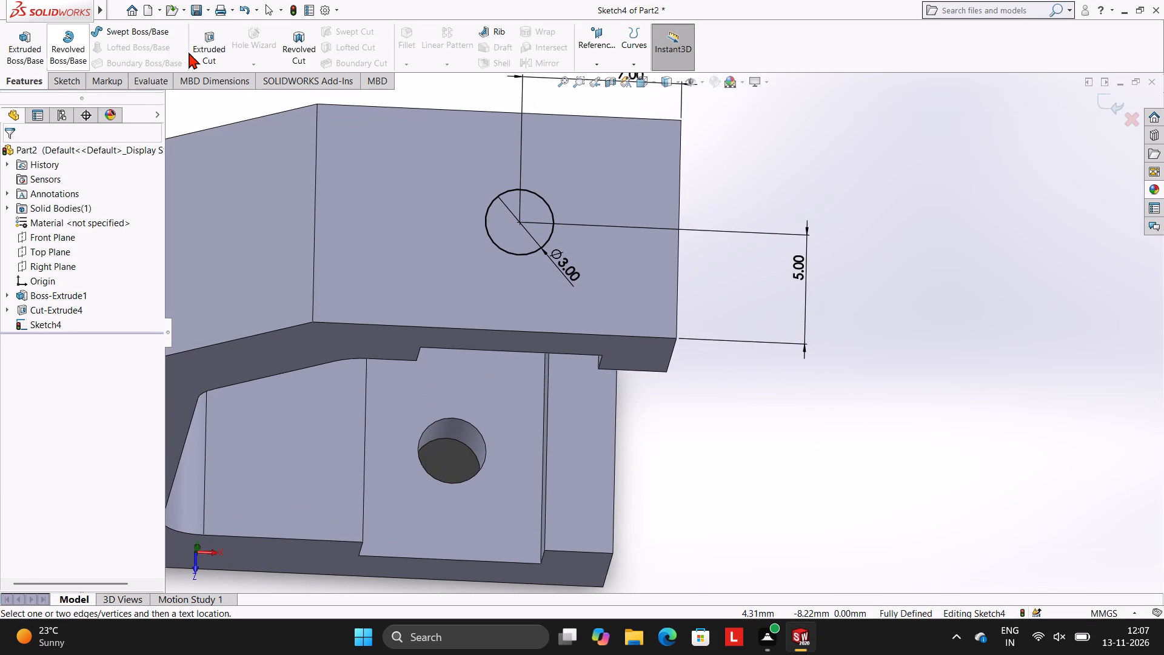
pyautogui.click(212, 49)
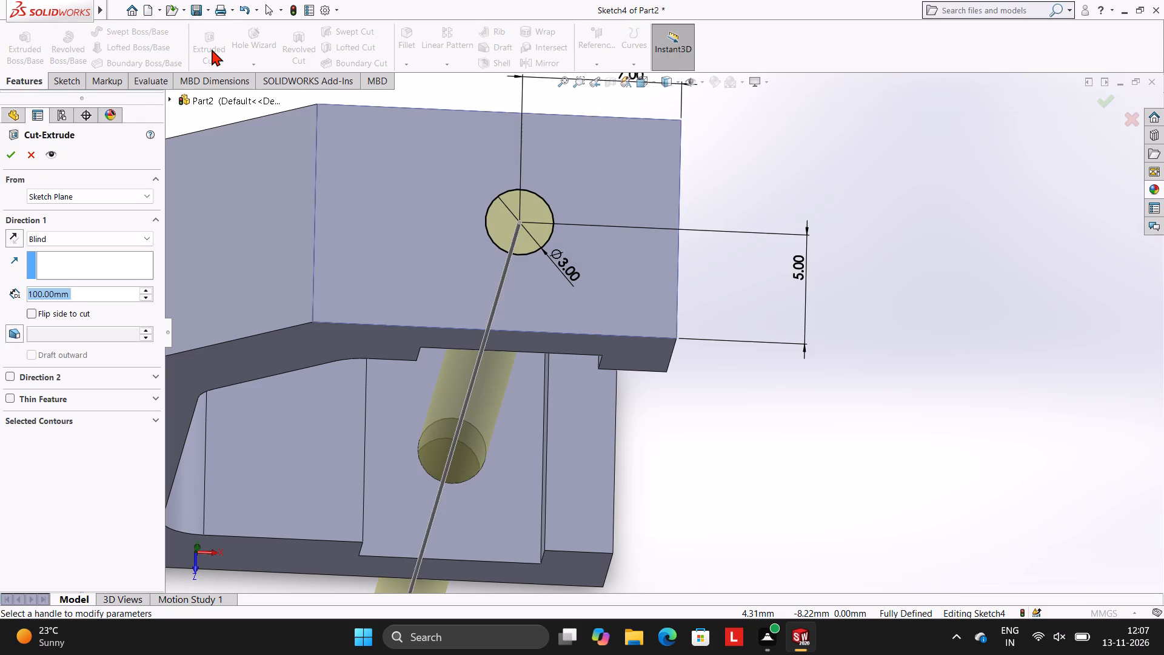
pyautogui.scroll(4, 510, 332)
pyautogui.moveTo(824, 360); pyautogui.dragTo(805, 360, button='middle')
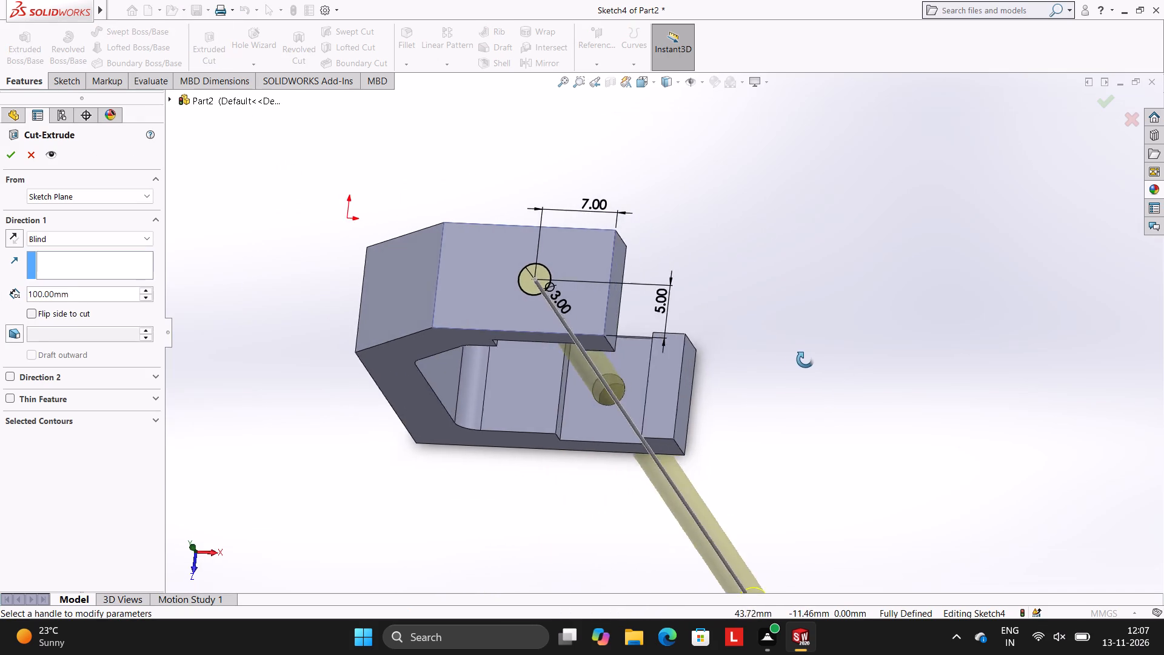
pyautogui.moveTo(805, 360); pyautogui.dragTo(812, 264, button='middle')
pyautogui.click(10, 155)
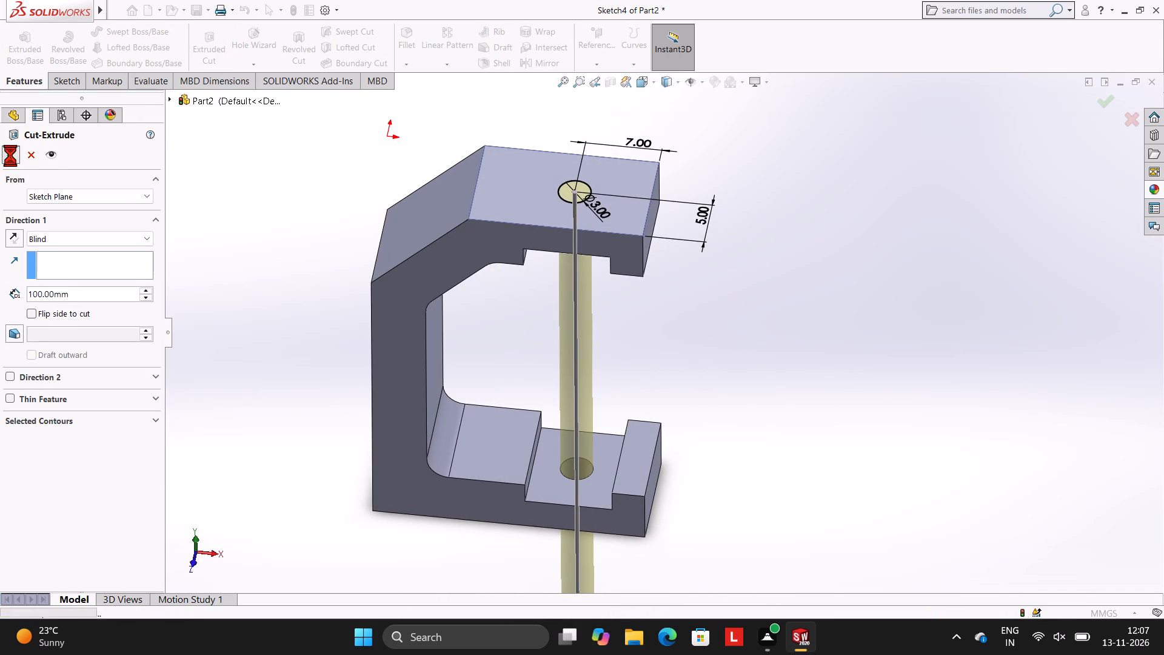
pyautogui.click(238, 207)
pyautogui.moveTo(273, 211); pyautogui.dragTo(271, 364, button='middle')
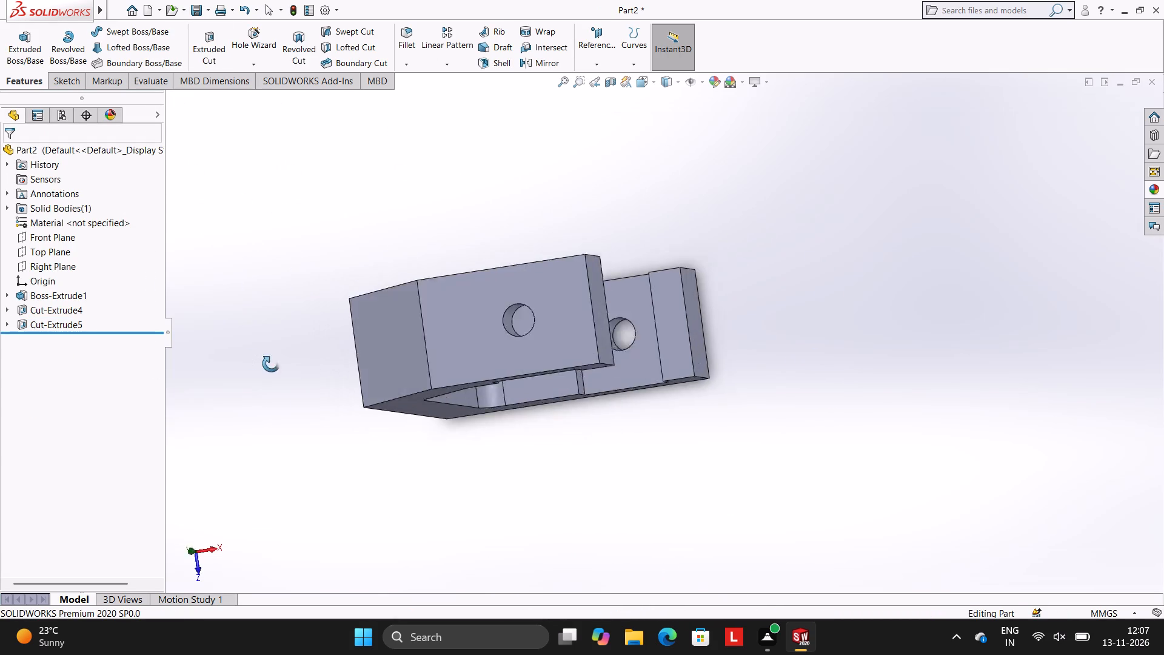
# Start a sketch on the upright's flat outer face and draw a 5 mm diameter circle on its lower part.
pyautogui.moveTo(271, 364); pyautogui.dragTo(281, 366, button='middle')
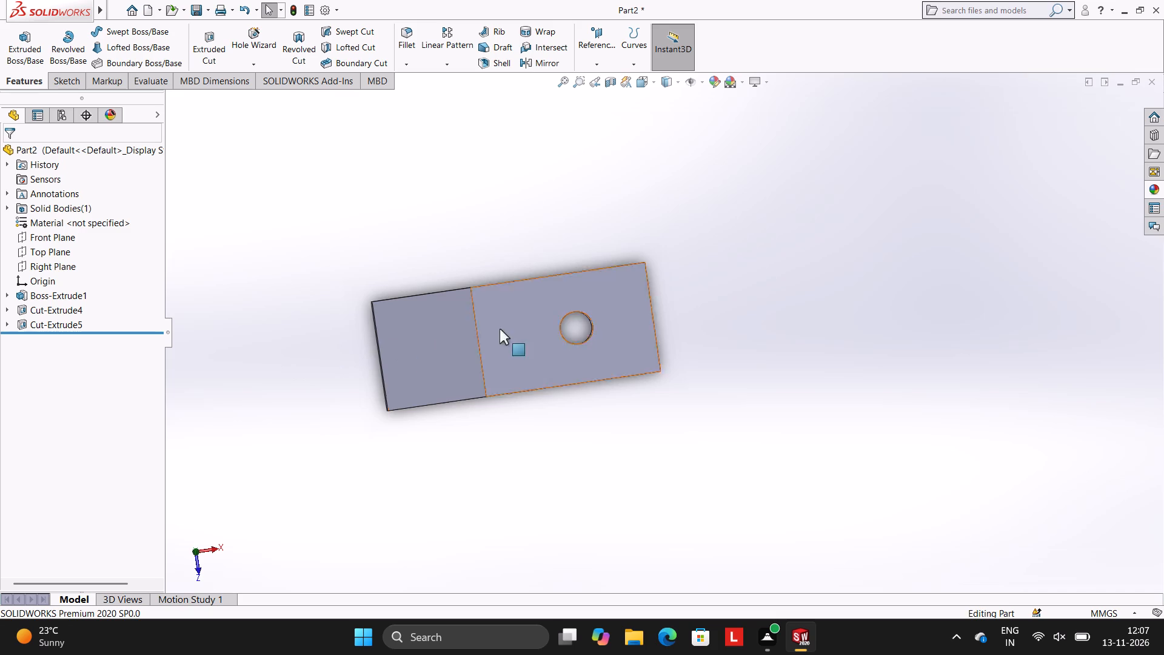
pyautogui.click(771, 263)
pyautogui.moveTo(794, 281); pyautogui.dragTo(777, 246, button='middle')
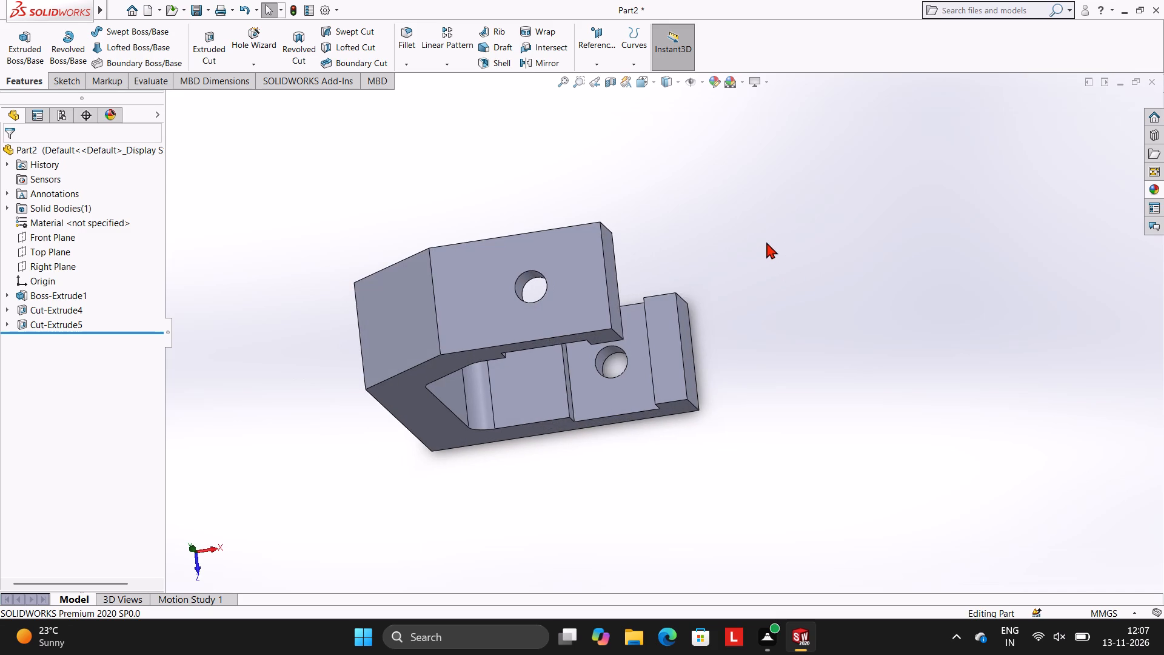
pyautogui.moveTo(779, 246); pyautogui.dragTo(858, 253, button='middle')
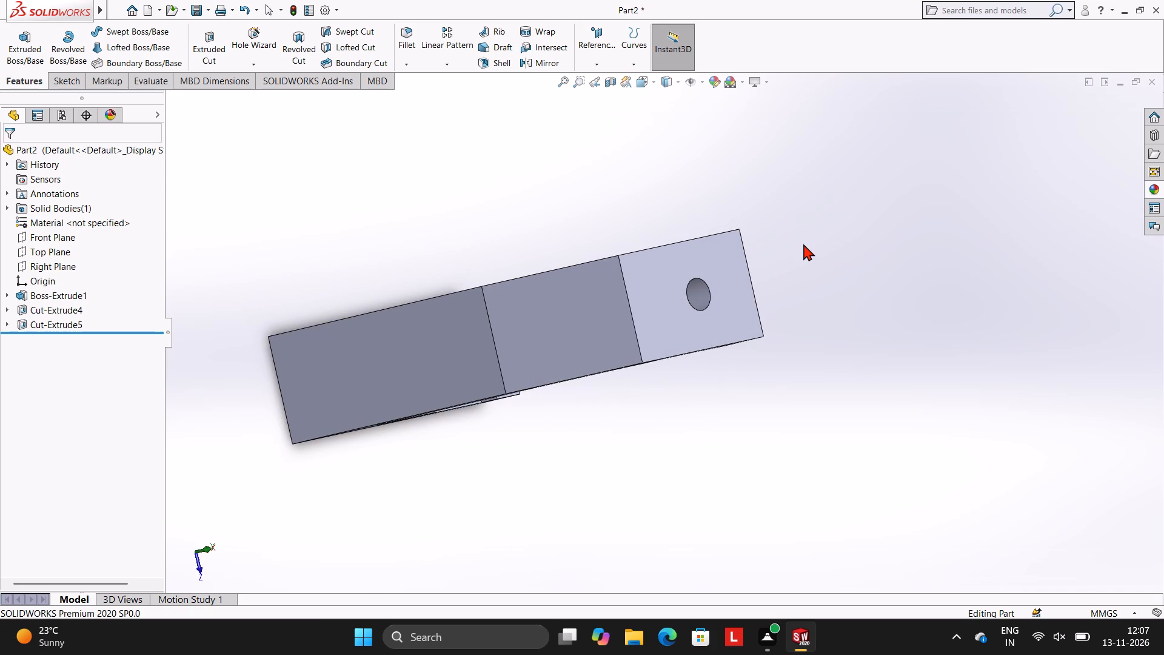
pyautogui.moveTo(803, 293); pyautogui.dragTo(883, 259, button='middle')
pyautogui.click(413, 356)
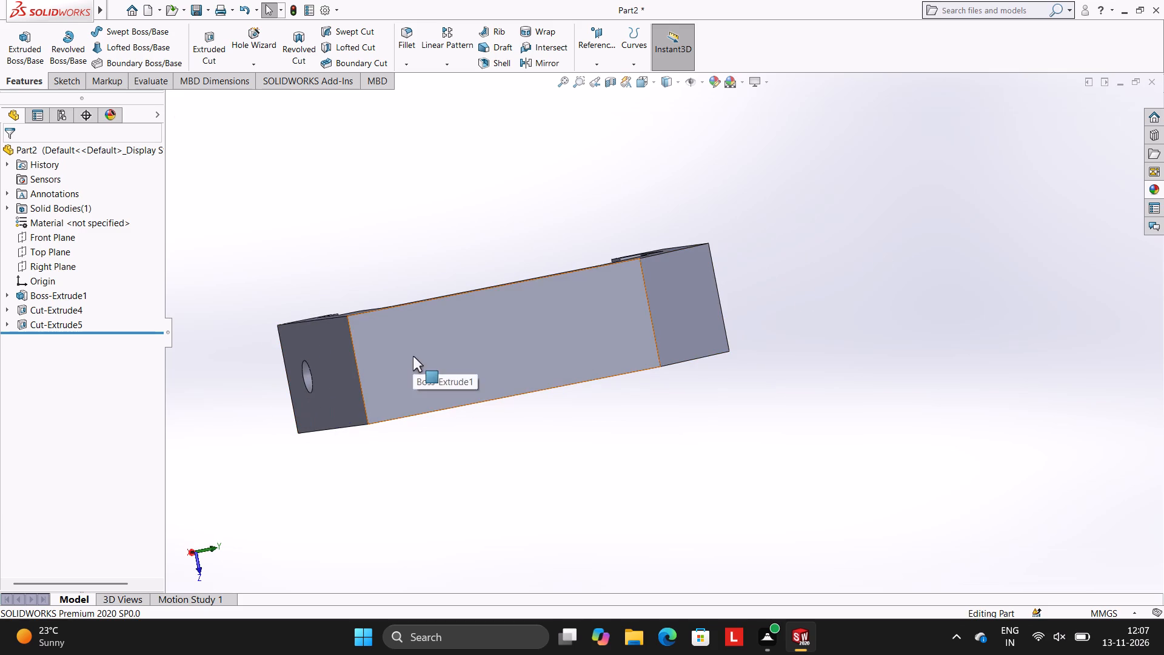
pyautogui.click(465, 318)
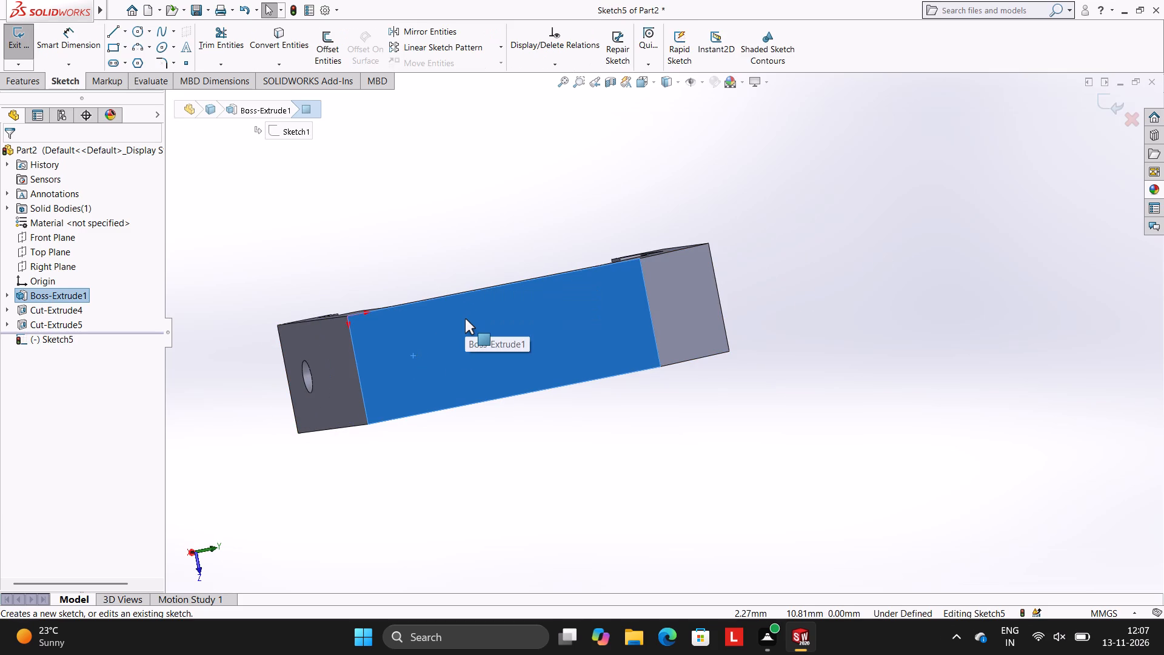
pyautogui.hotkey('ctrl', '8')
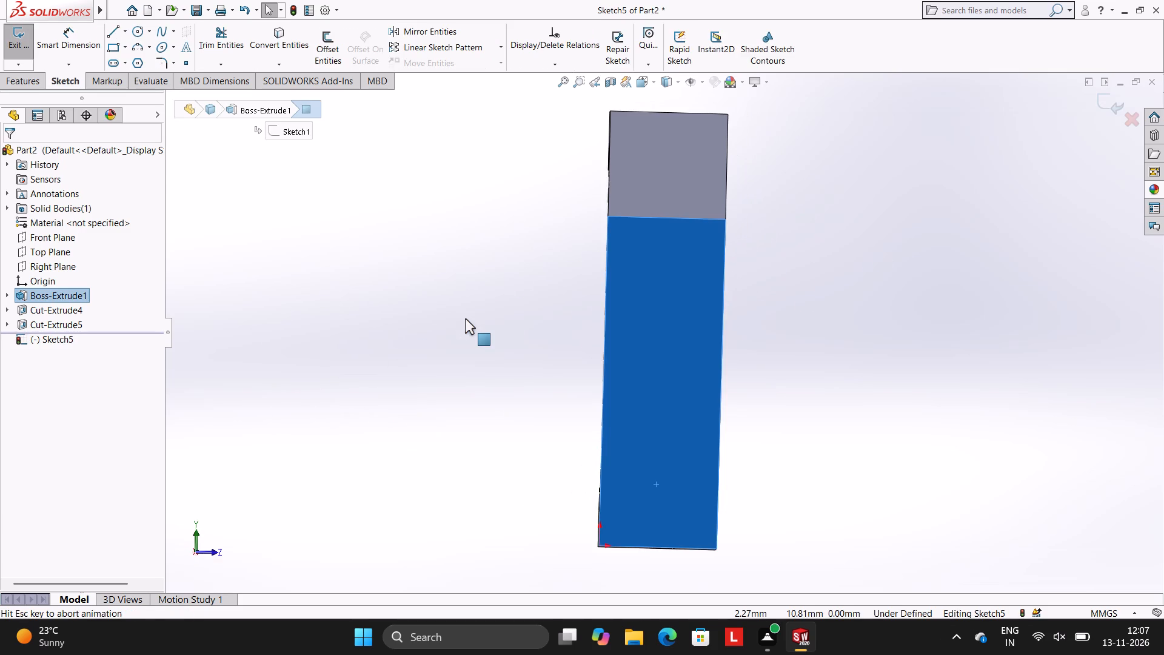
pyautogui.click(139, 29)
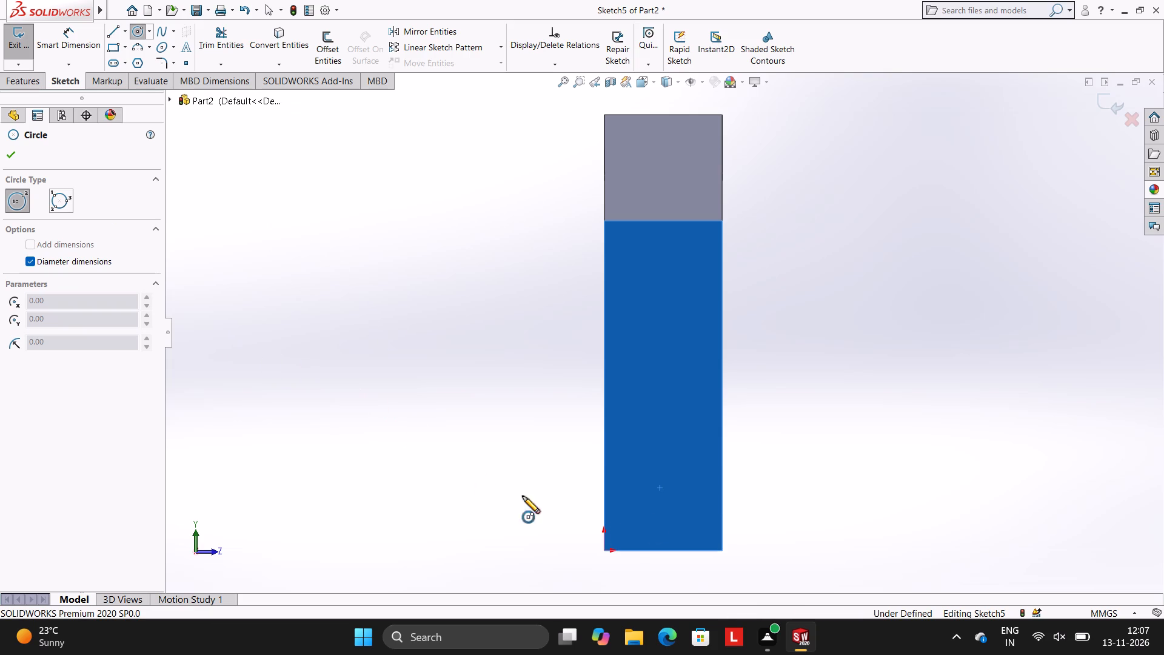
pyautogui.click(661, 438)
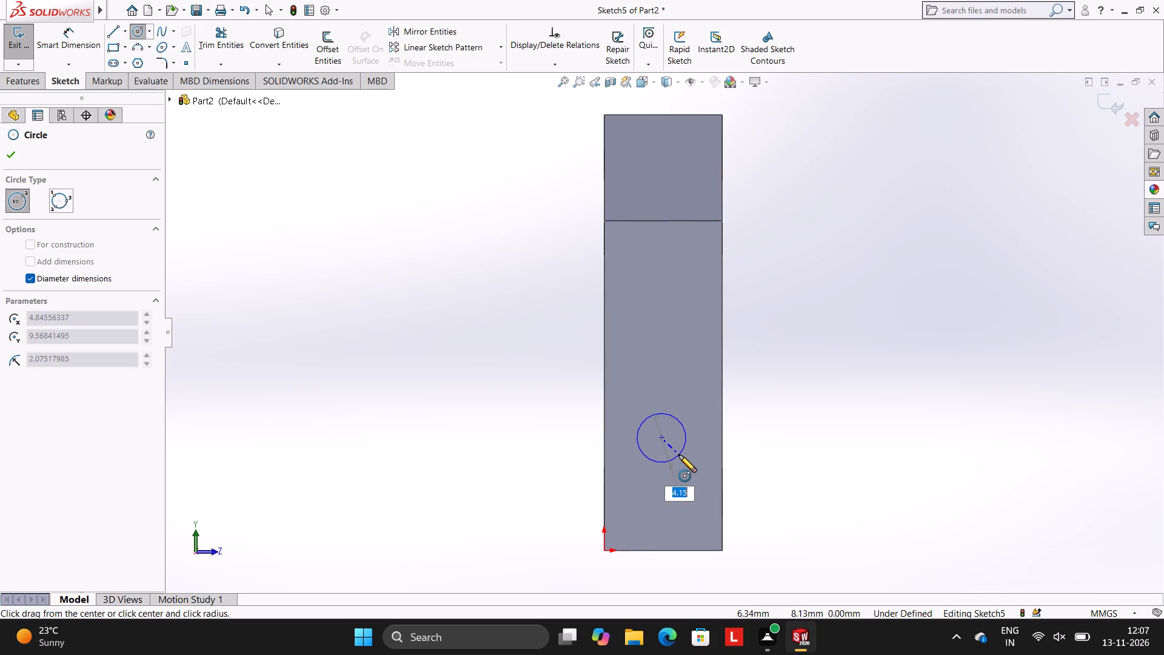
pyautogui.press('5')
pyautogui.press('Return')
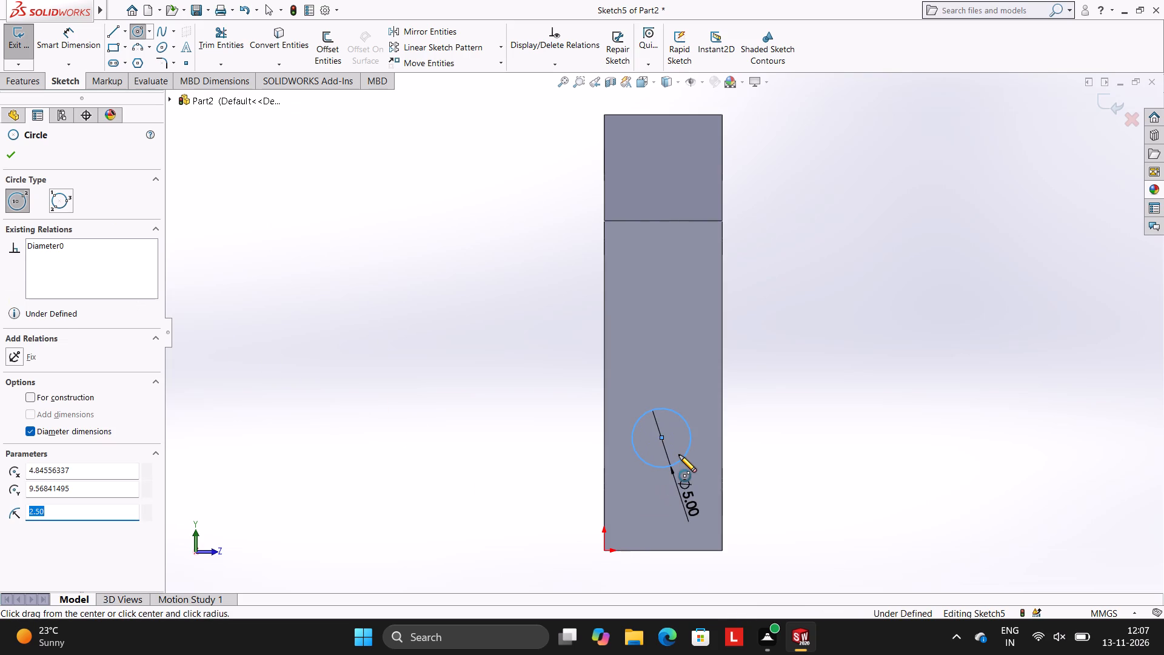
pyautogui.press('Escape')
pyautogui.press('Escape')
pyautogui.press('Escape')
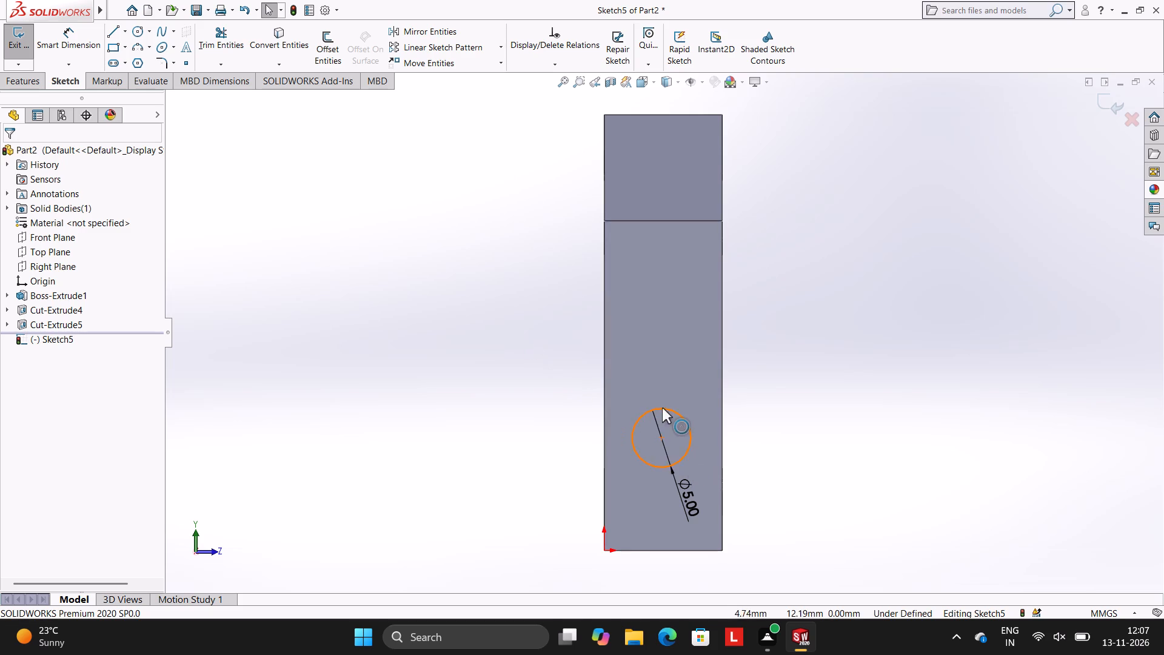
# Dimension the circle's centre 12 mm above the bottom edge of the upright's outer face.
pyautogui.scroll(2, 665, 409)
pyautogui.scroll(-2, 667, 411)
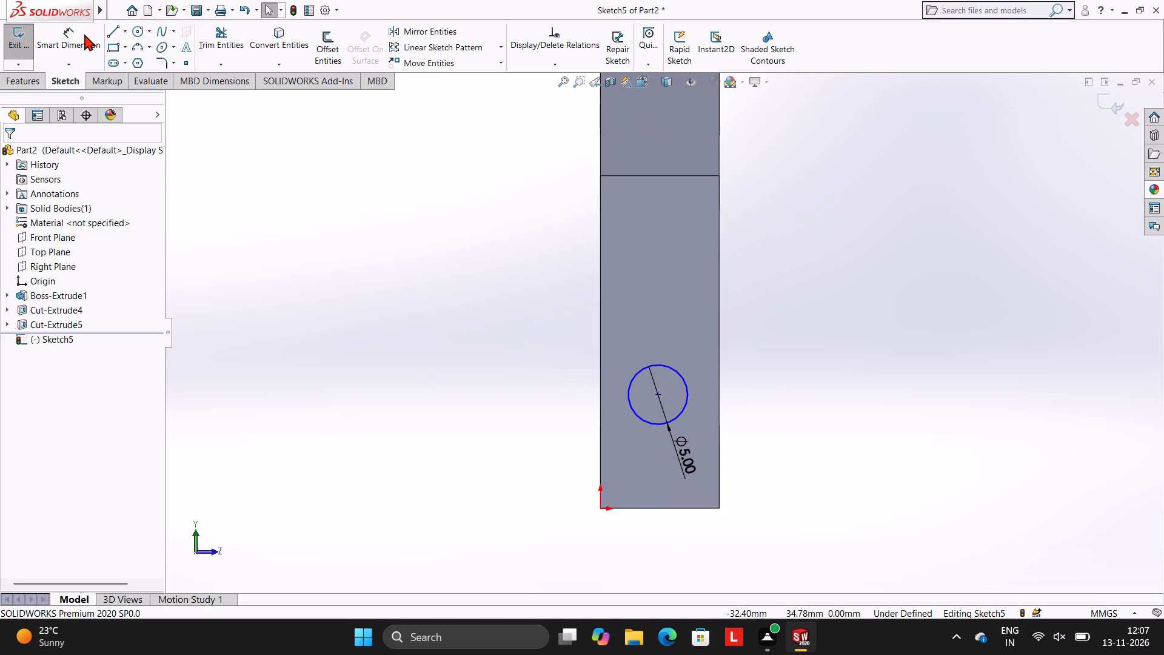
pyautogui.click(84, 34)
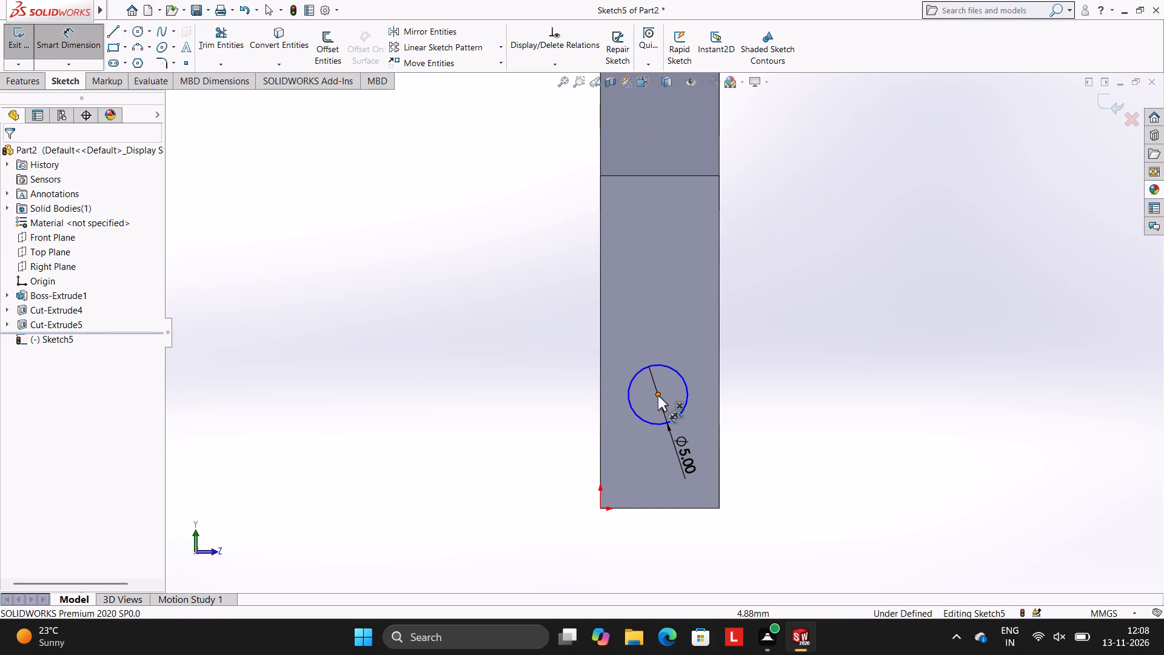
pyautogui.click(658, 395)
pyautogui.click(666, 508)
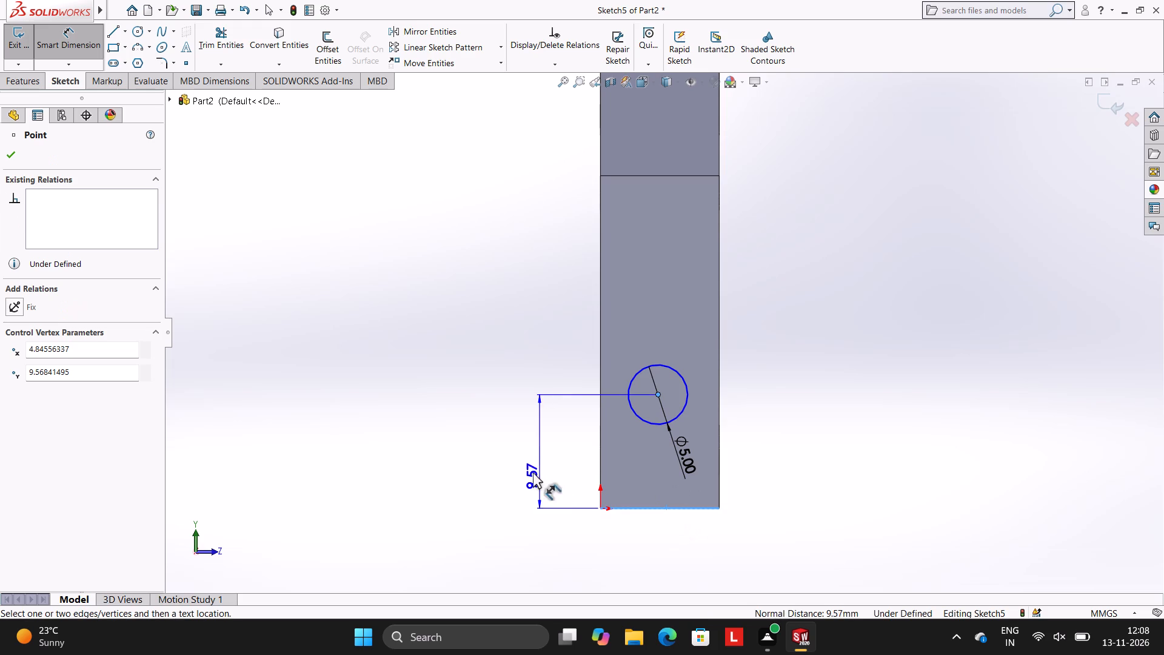
pyautogui.click(516, 463)
pyautogui.write('12')
pyautogui.press('Return')
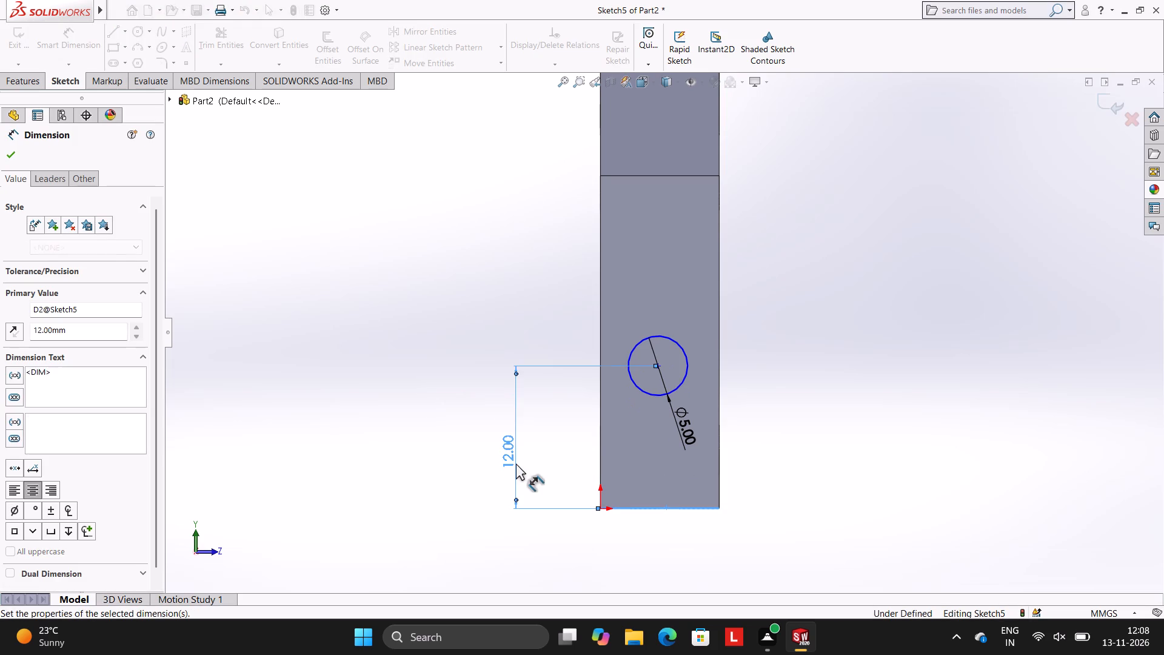
pyautogui.press('Escape')
pyautogui.press('Escape')
pyautogui.press('Escape')
pyautogui.press('Escape')
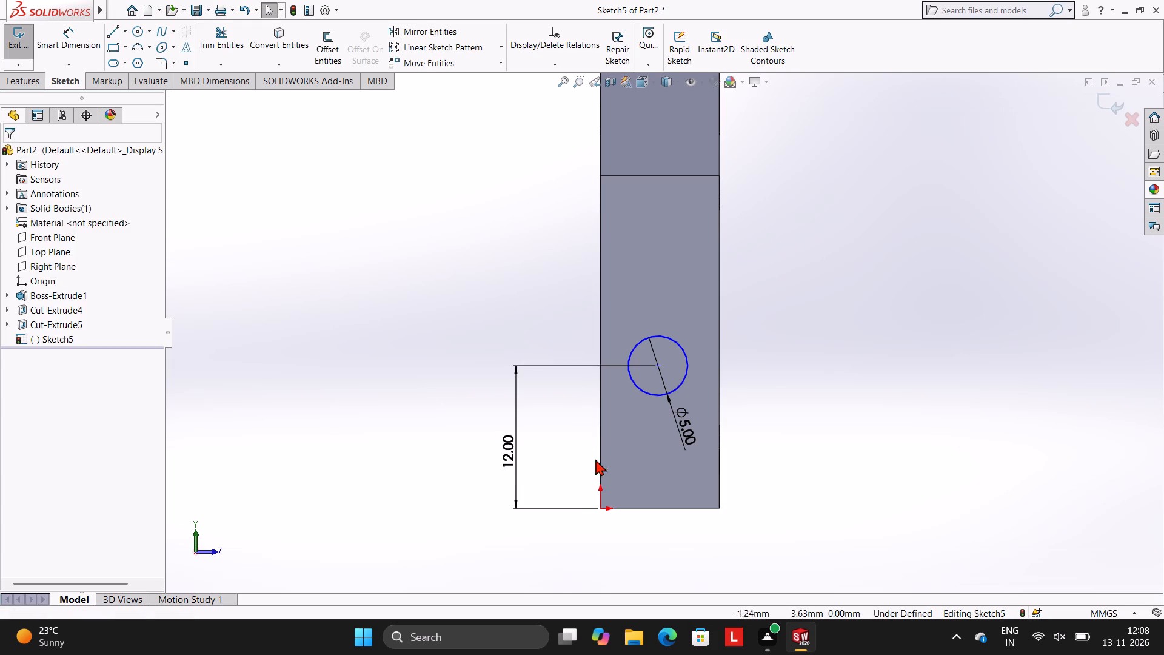
# Dimension the circle's centre 5 mm from the upright's long edge on the origin side.
pyautogui.scroll(3, 678, 452)
pyautogui.scroll(-3, 678, 452)
pyautogui.scroll(2, 710, 341)
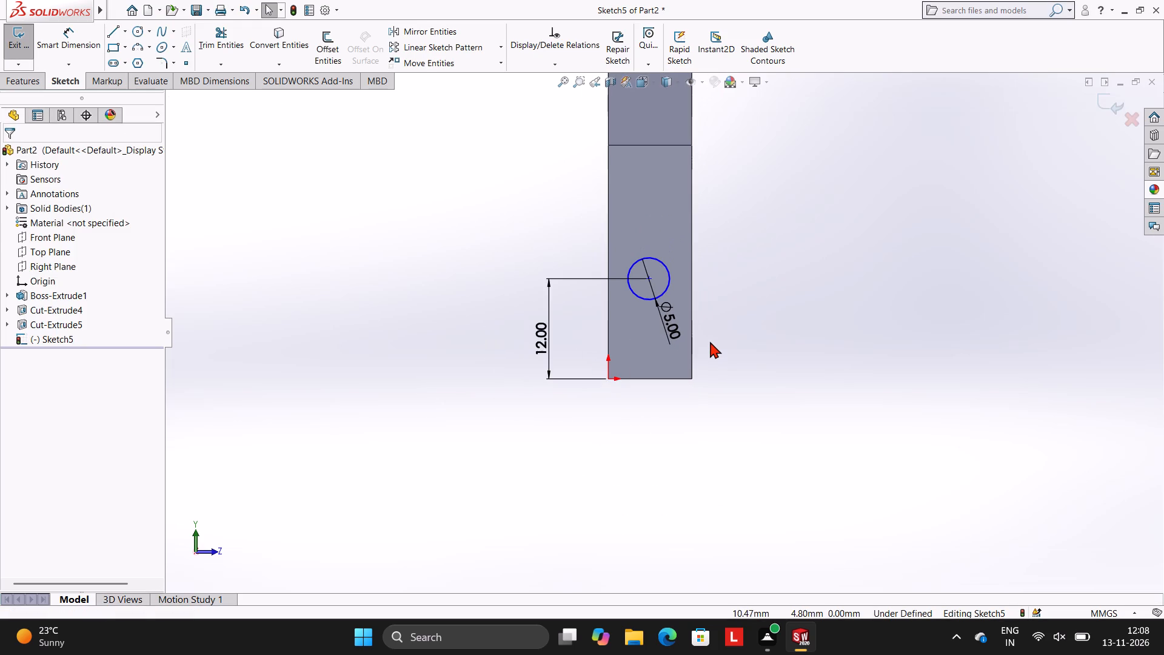
pyautogui.scroll(1, 714, 332)
pyautogui.scroll(-2, 714, 332)
pyautogui.click(87, 44)
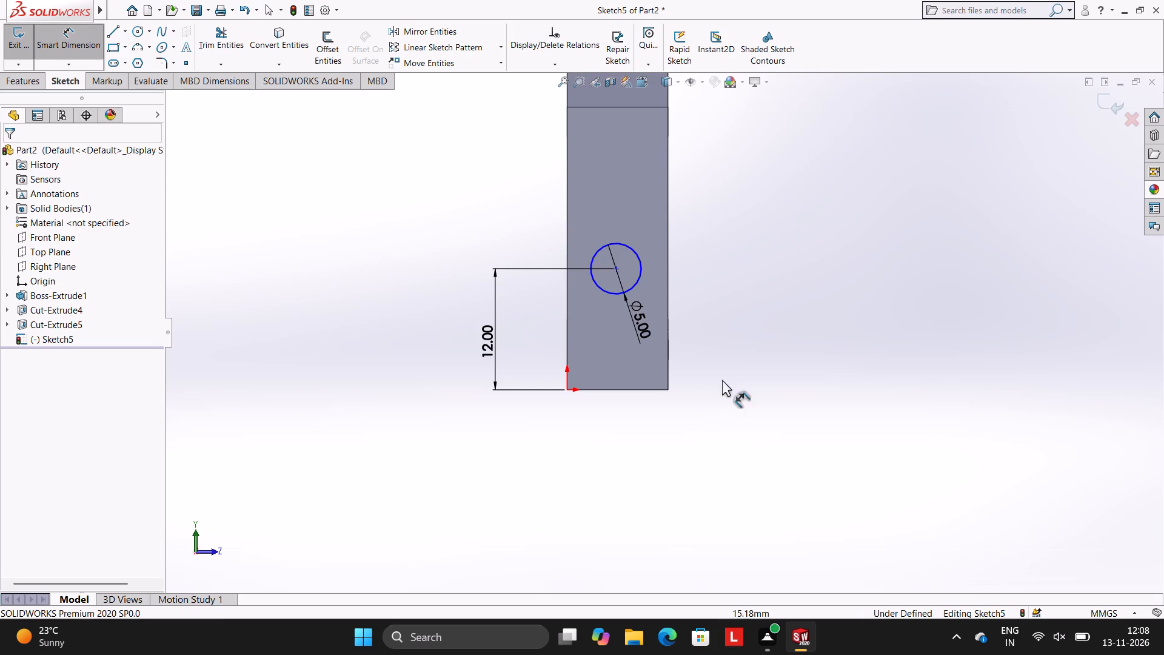
pyautogui.scroll(1, 723, 371)
pyautogui.scroll(-3, 722, 353)
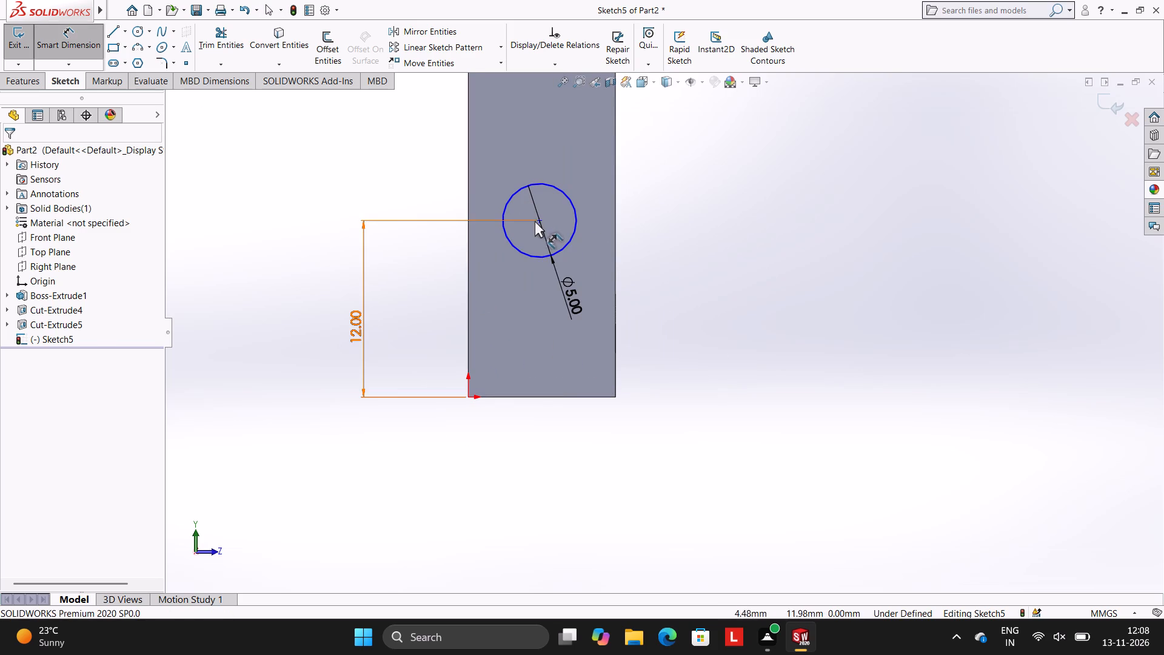
pyautogui.click(539, 220)
pyautogui.click(469, 219)
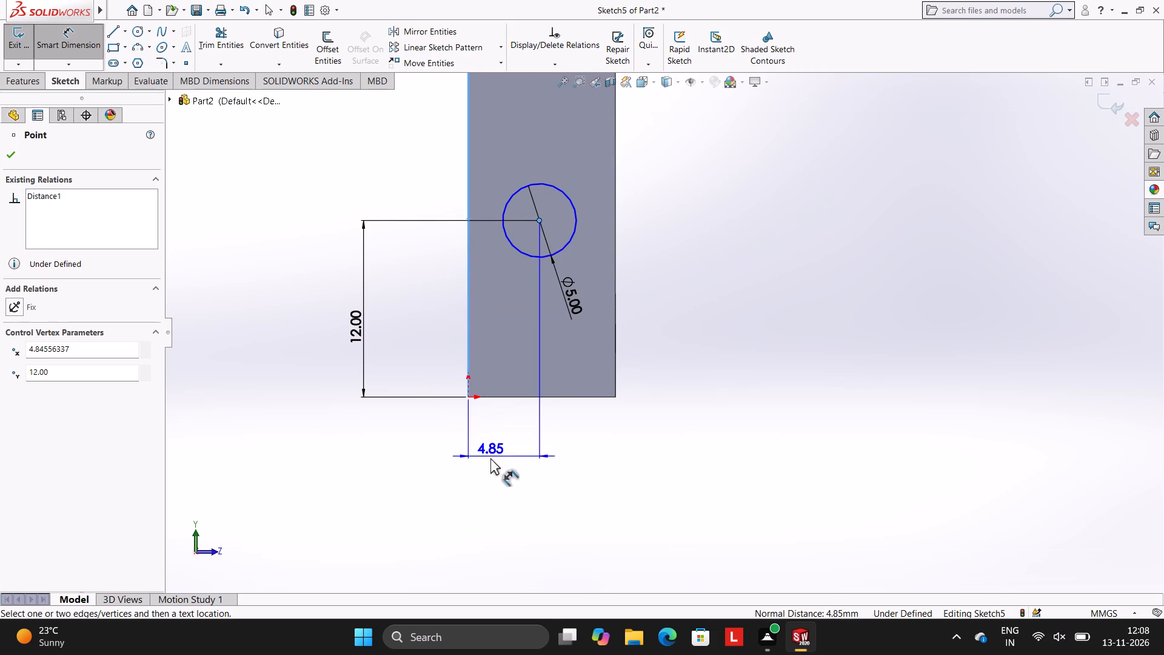
pyautogui.click(490, 458)
pyautogui.press('5')
pyautogui.press('Return')
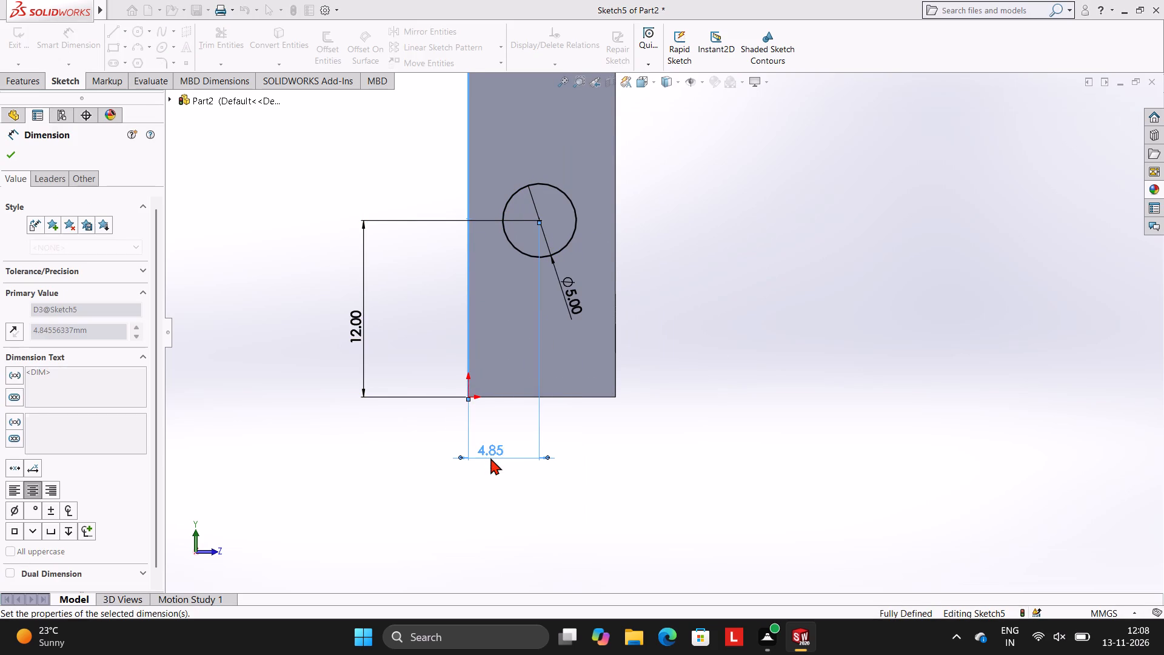
pyautogui.press('Escape')
pyautogui.press('Escape')
pyautogui.press('Escape')
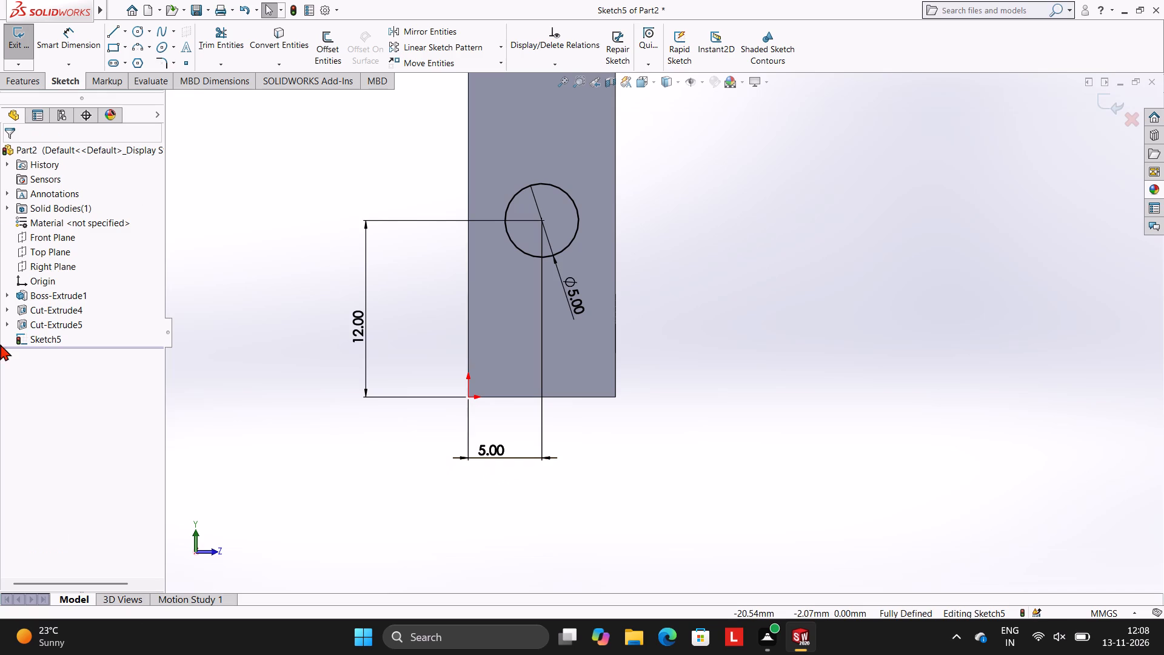
# Extrude-cut the upright's 5 mm circle 100 mm blind through the wall.
pyautogui.click(33, 75)
pyautogui.click(227, 42)
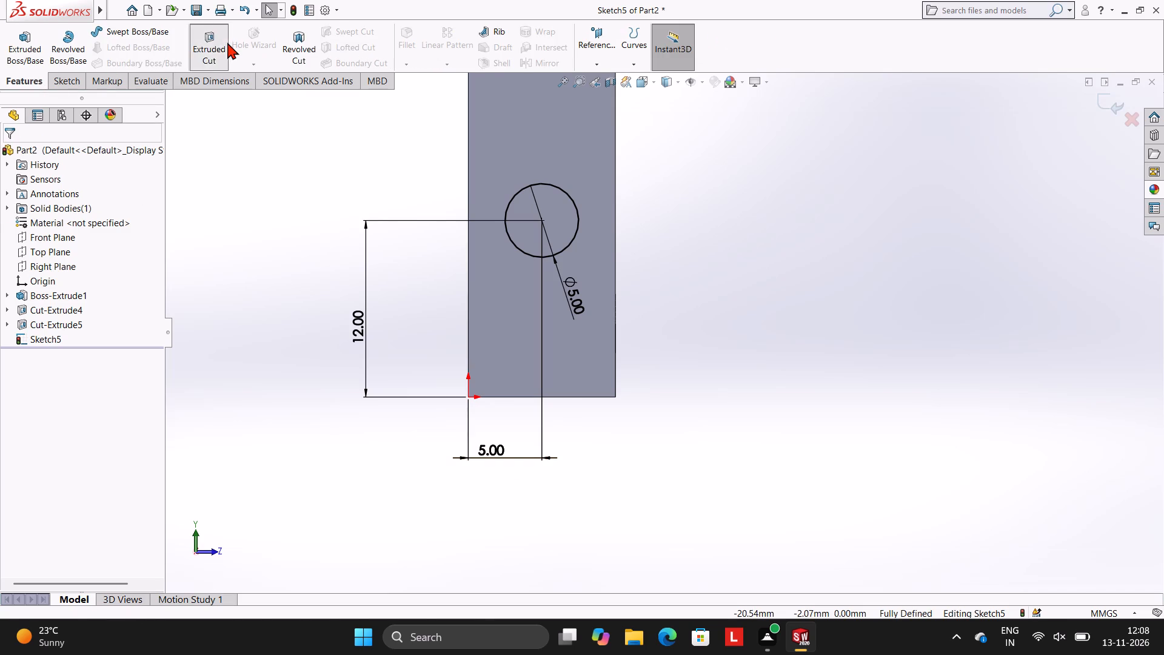
pyautogui.moveTo(269, 163); pyautogui.dragTo(326, 187, button='middle')
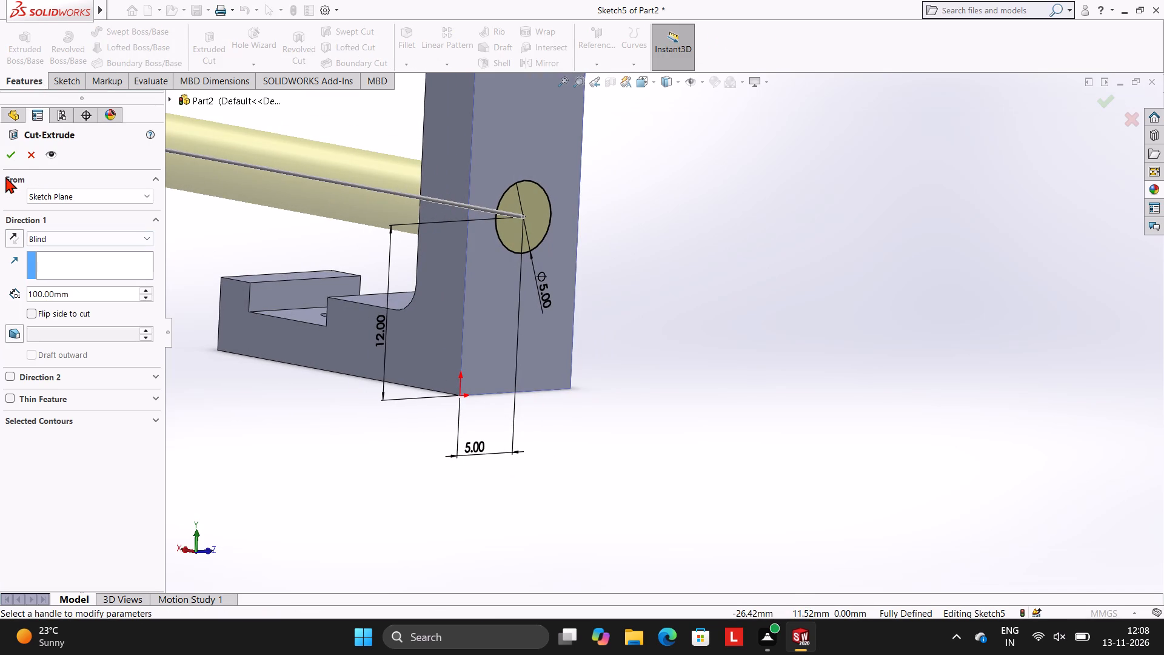
pyautogui.click(12, 161)
pyautogui.moveTo(796, 221); pyautogui.dragTo(795, 210)
# Examine the whole clamp from several angles, checking the holes in the upright and both arms.
pyautogui.scroll(2, 792, 195)
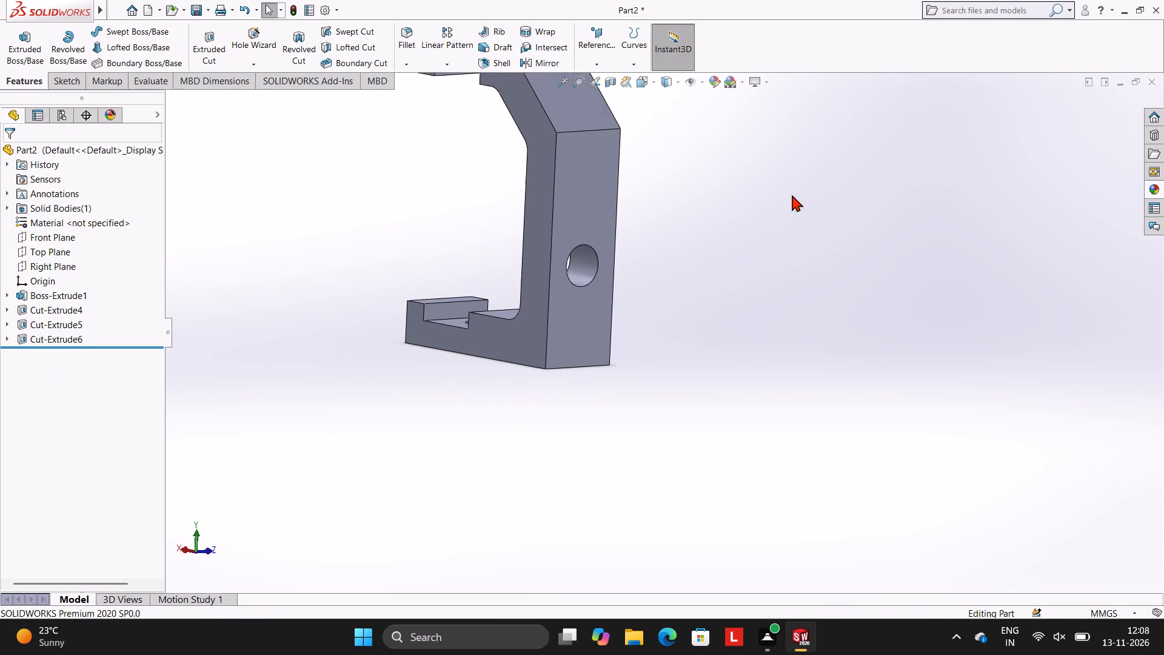
pyautogui.scroll(5, 792, 195)
pyautogui.moveTo(820, 261); pyautogui.dragTo(637, 319, button='middle')
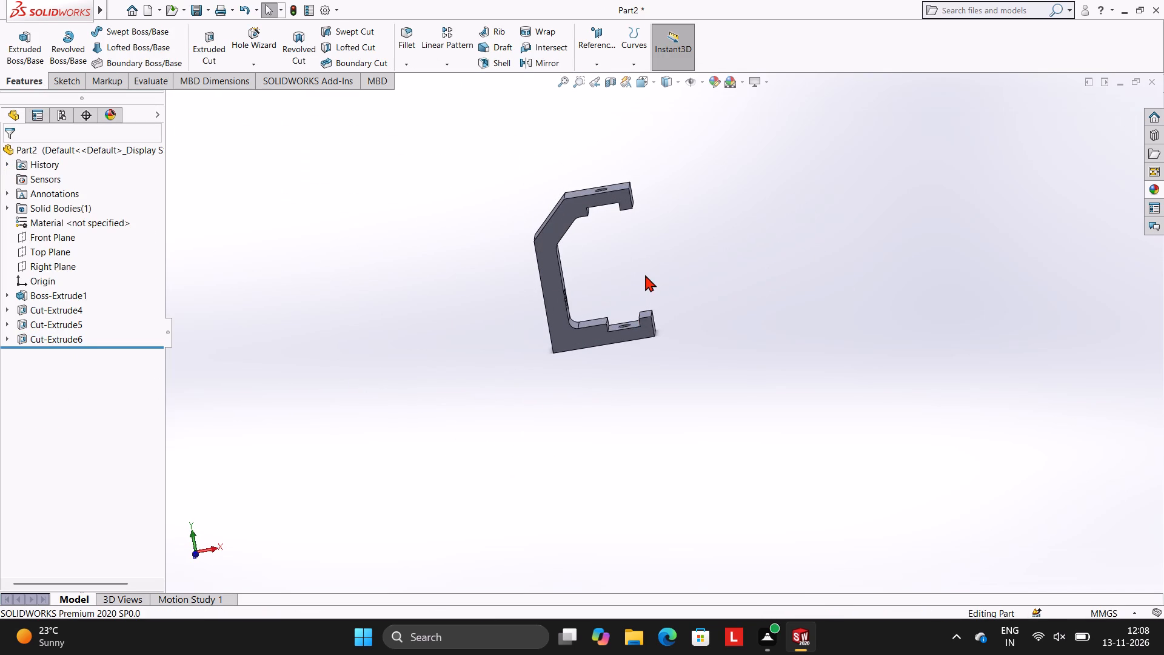
pyautogui.scroll(2, 665, 302)
pyautogui.moveTo(674, 317); pyautogui.dragTo(630, 349, button='middle')
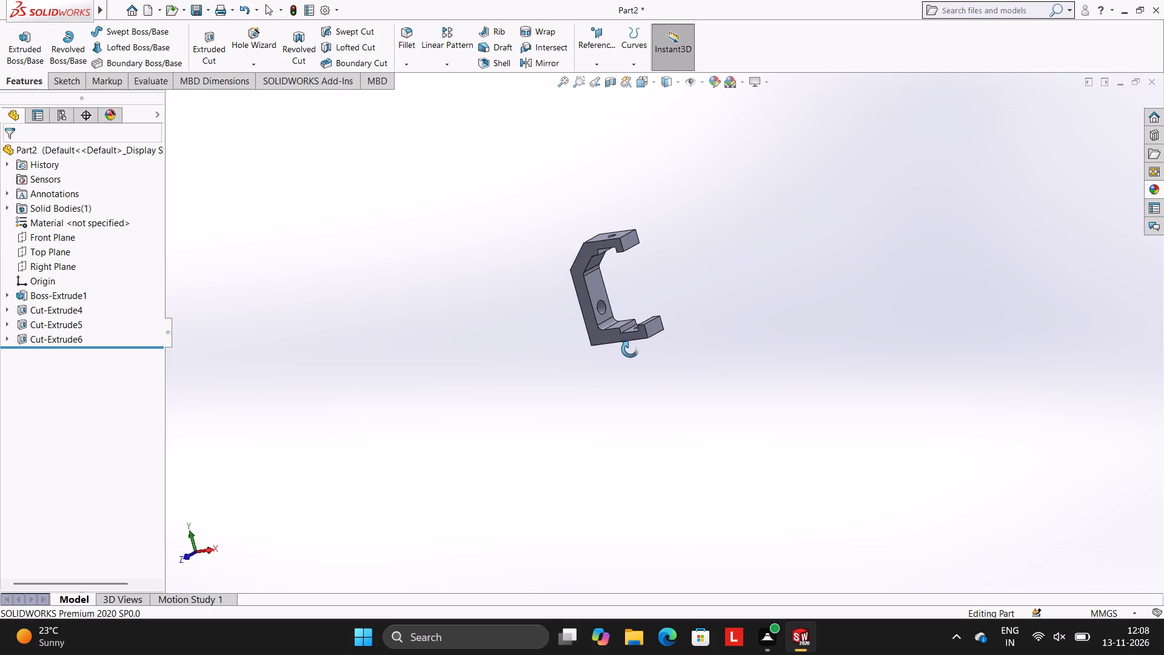
pyautogui.moveTo(630, 349); pyautogui.dragTo(671, 343, button='middle')
pyautogui.scroll(4, 639, 289)
pyautogui.scroll(-8, 644, 287)
pyautogui.scroll(2, 714, 466)
pyautogui.scroll(-3, 713, 467)
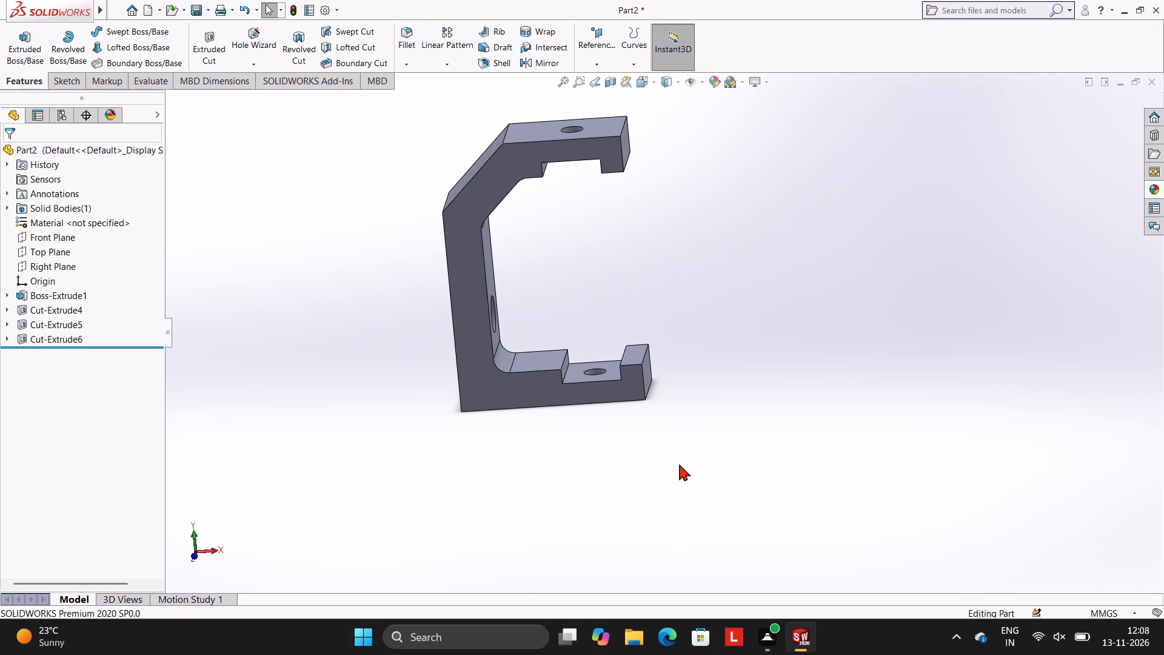
pyautogui.scroll(1, 661, 271)
pyautogui.moveTo(698, 281); pyautogui.dragTo(667, 273, button='middle')
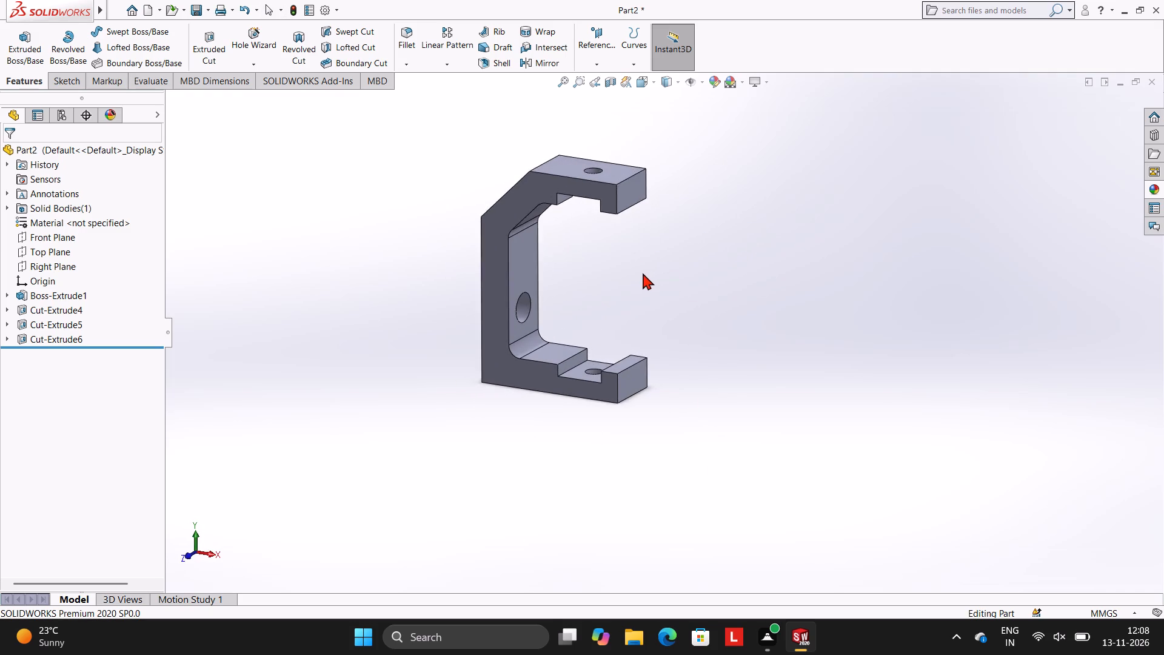
pyautogui.scroll(2, 639, 264)
pyautogui.scroll(-3, 639, 264)
pyautogui.moveTo(638, 301); pyautogui.dragTo(643, 284, button='middle')
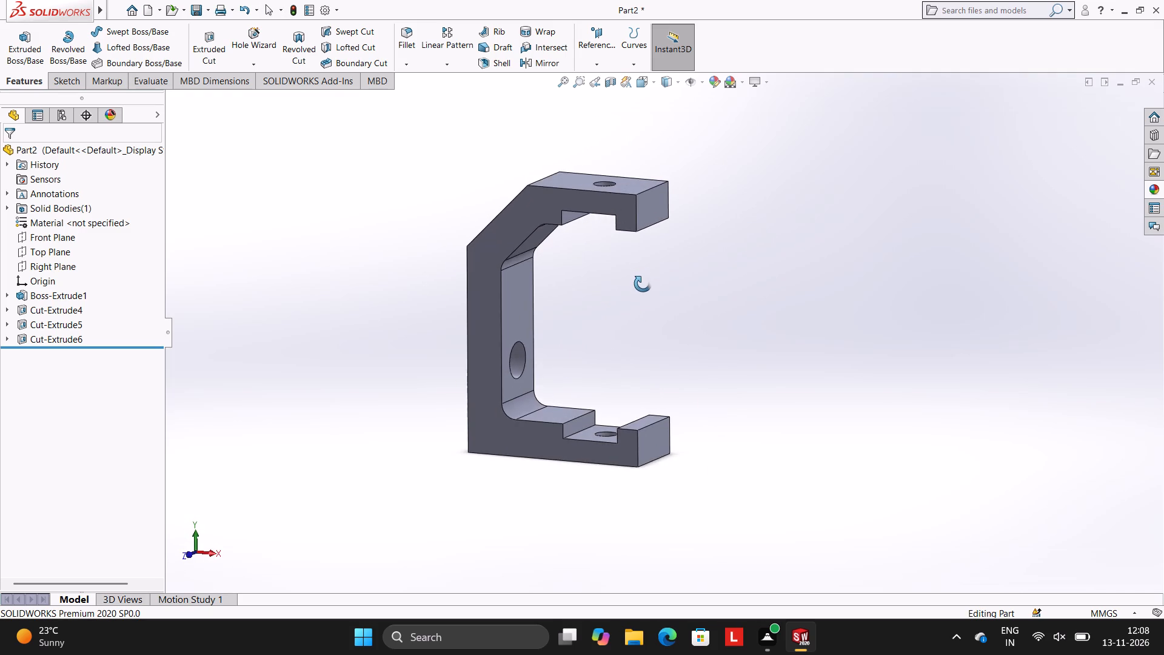
pyautogui.moveTo(643, 284); pyautogui.dragTo(643, 291, button='middle')
pyautogui.scroll(2, 643, 291)
pyautogui.scroll(-3, 643, 291)
pyautogui.scroll(1, 630, 358)
pyautogui.scroll(-1, 630, 358)
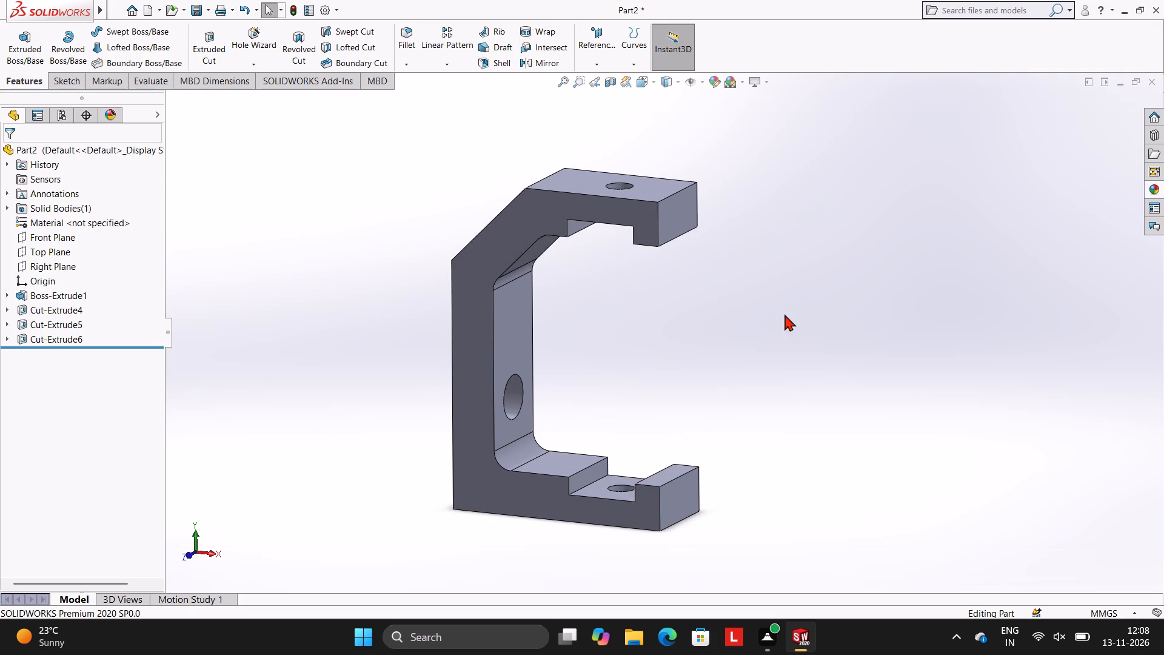
# Apply the Yellow LED appearance to the clamp's main extrusion, Boss-Extrude1.
pyautogui.click(1156, 189)
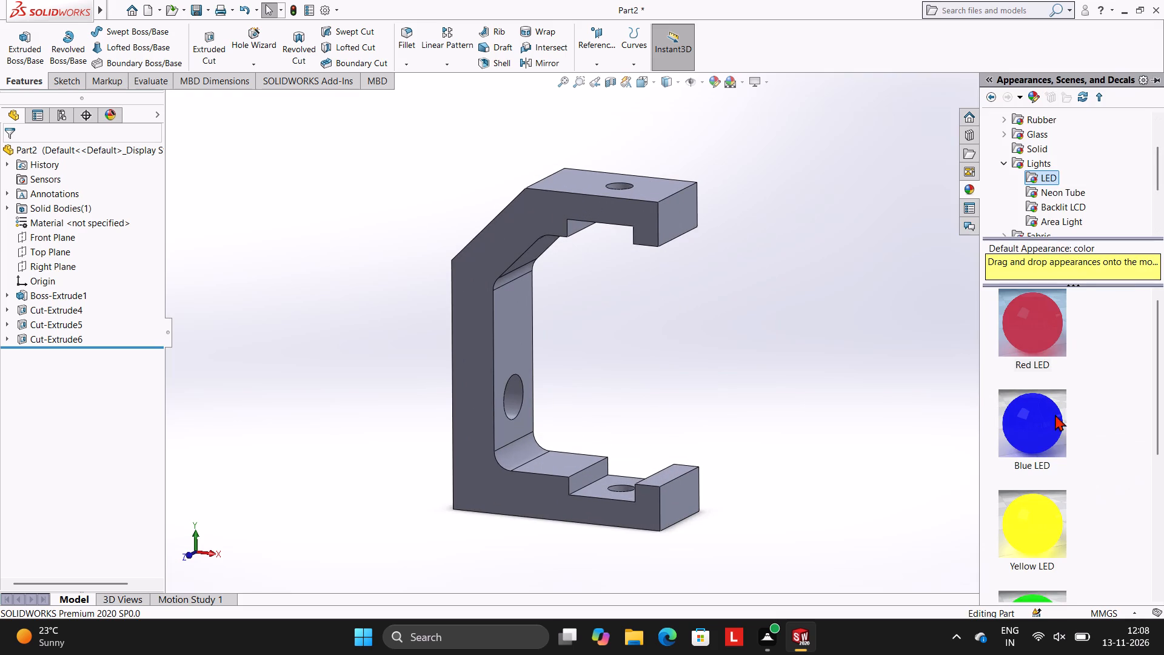
pyautogui.moveTo(1048, 511); pyautogui.dragTo(492, 318)
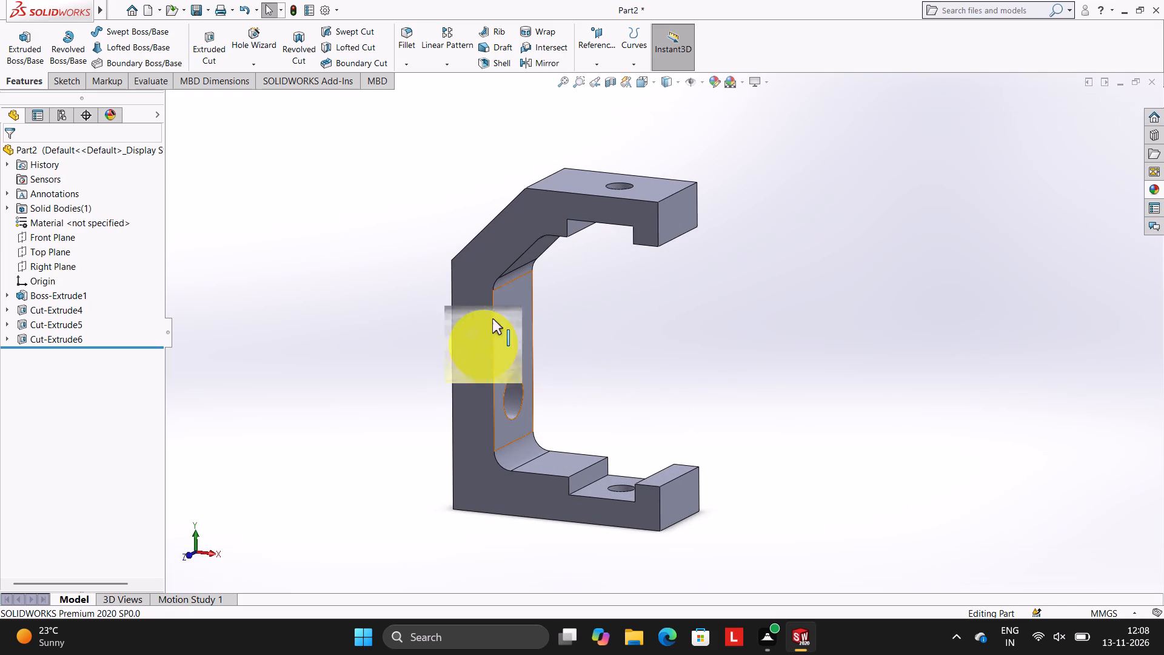
pyautogui.moveTo(492, 318); pyautogui.dragTo(505, 323)
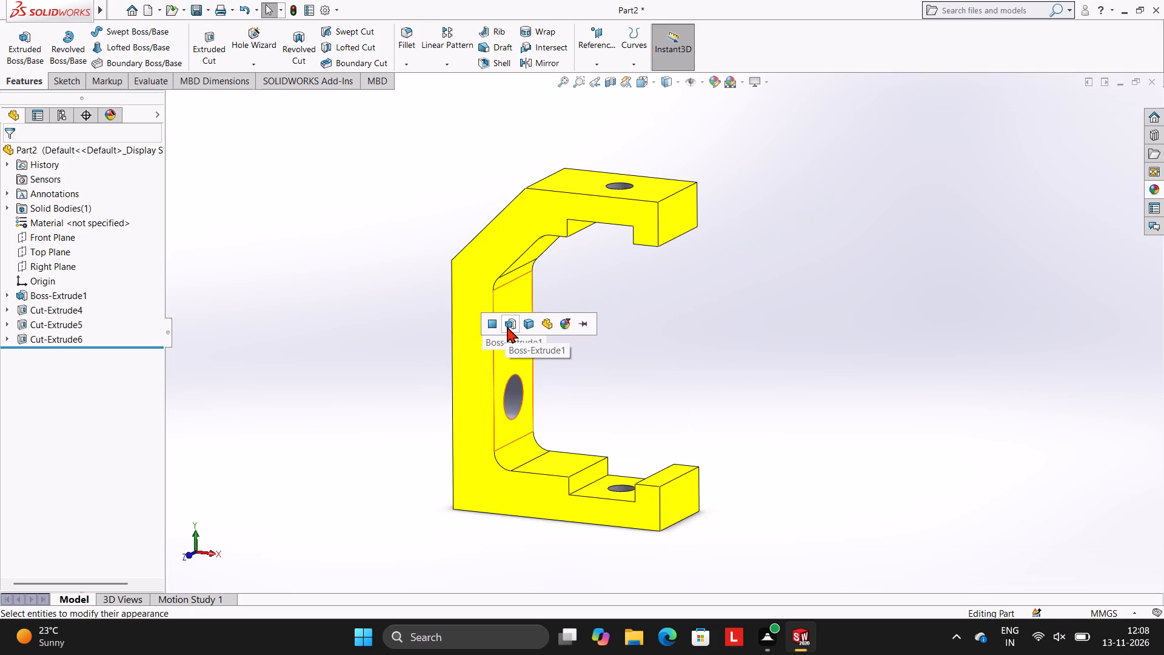
pyautogui.click(512, 321)
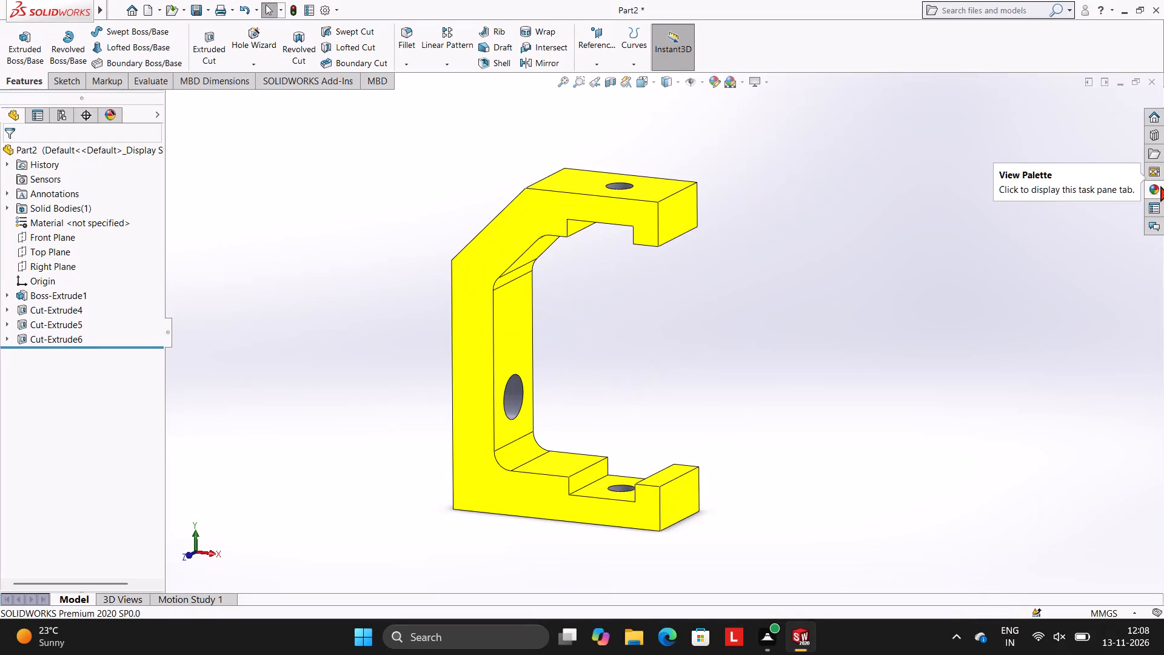
# Apply the blue LED appearance to the upright's hole feature, Cut-Extrude6.
pyautogui.click(1157, 193)
pyautogui.moveTo(1039, 428); pyautogui.dragTo(598, 428)
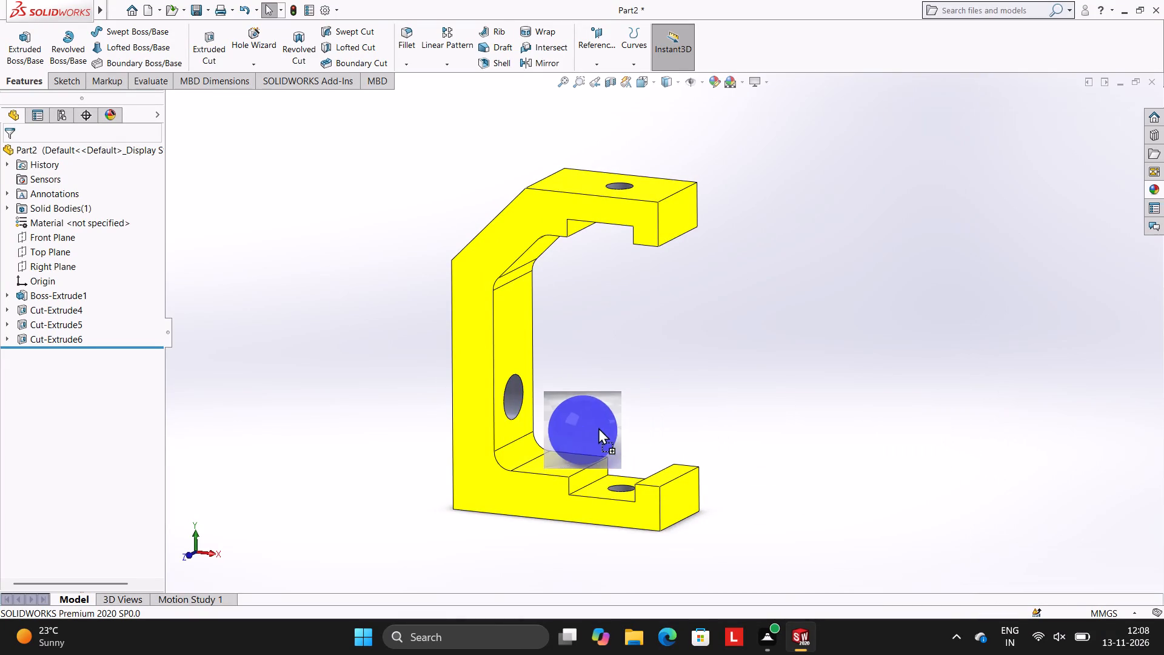
pyautogui.moveTo(598, 428); pyautogui.dragTo(517, 401)
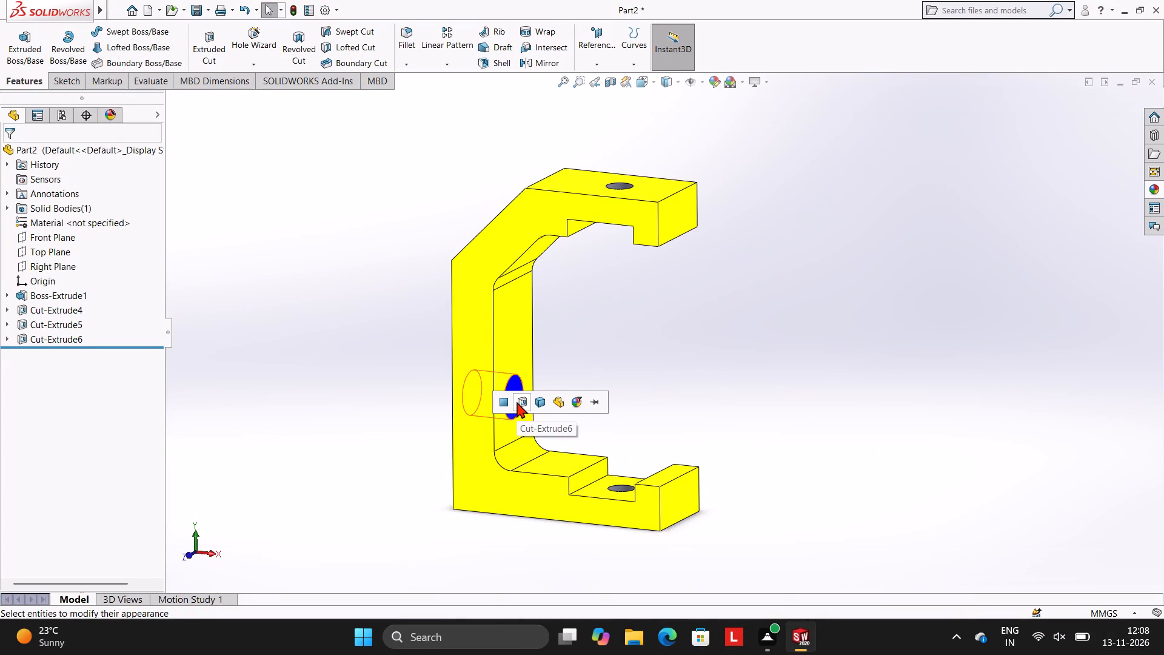
pyautogui.click(523, 401)
# Apply the blue LED appearance to the upper arm's hole feature, Cut-Extrude5.
pyautogui.moveTo(680, 360); pyautogui.dragTo(684, 475, button='middle')
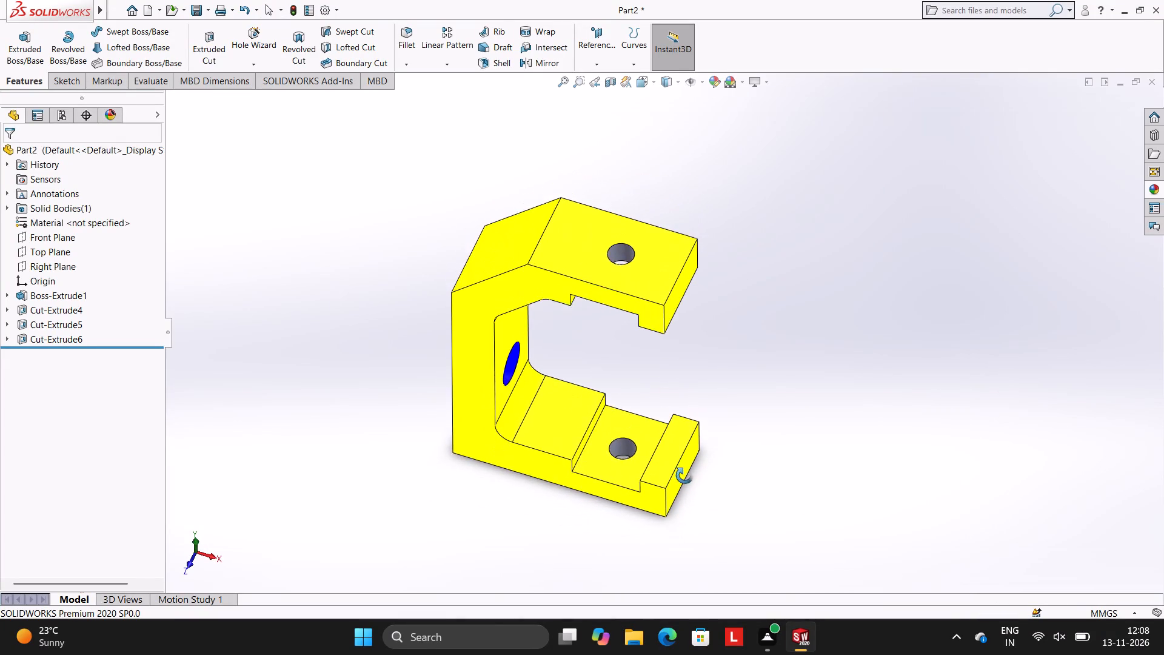
pyautogui.moveTo(684, 475); pyautogui.dragTo(682, 468, button='middle')
pyautogui.scroll(3, 647, 294)
pyautogui.scroll(-1, 650, 288)
pyautogui.moveTo(654, 293); pyautogui.dragTo(687, 369, button='middle')
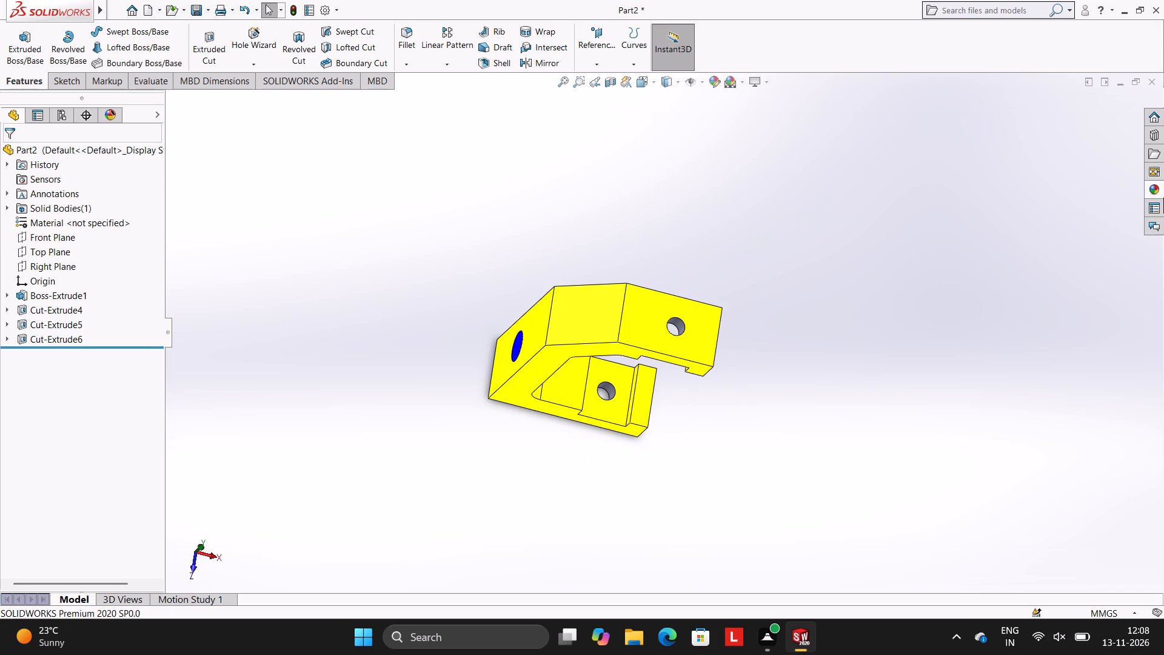
pyautogui.click(1159, 193)
pyautogui.moveTo(1052, 415); pyautogui.dragTo(691, 318)
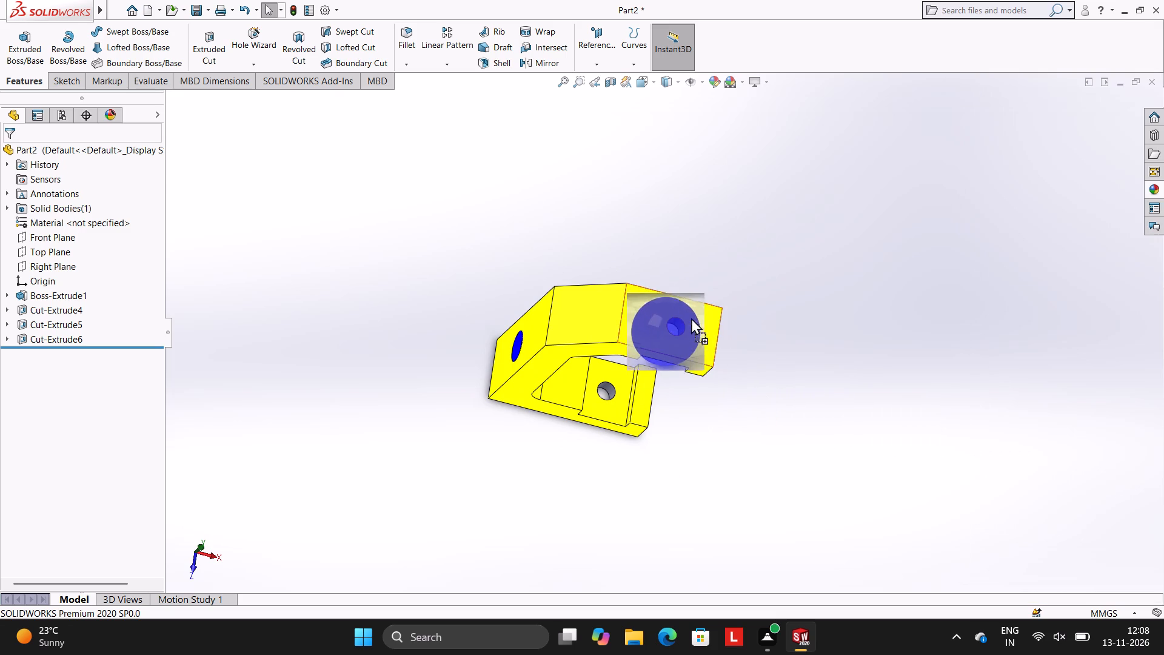
pyautogui.moveTo(691, 318); pyautogui.dragTo(679, 327)
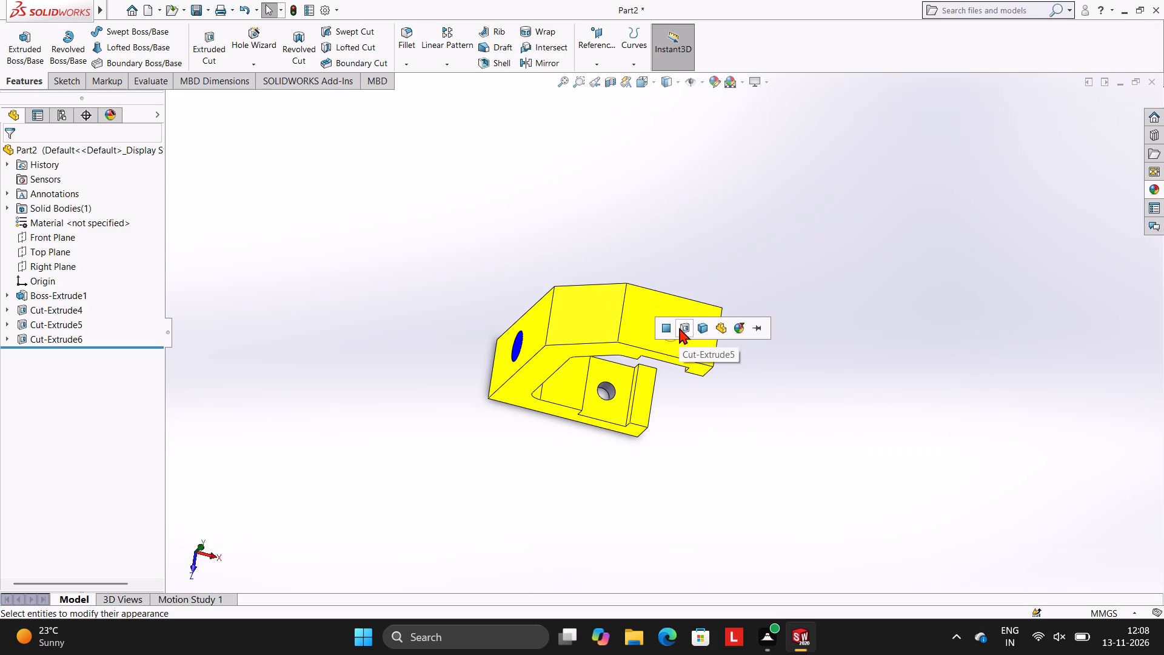
pyautogui.scroll(-4, 777, 284)
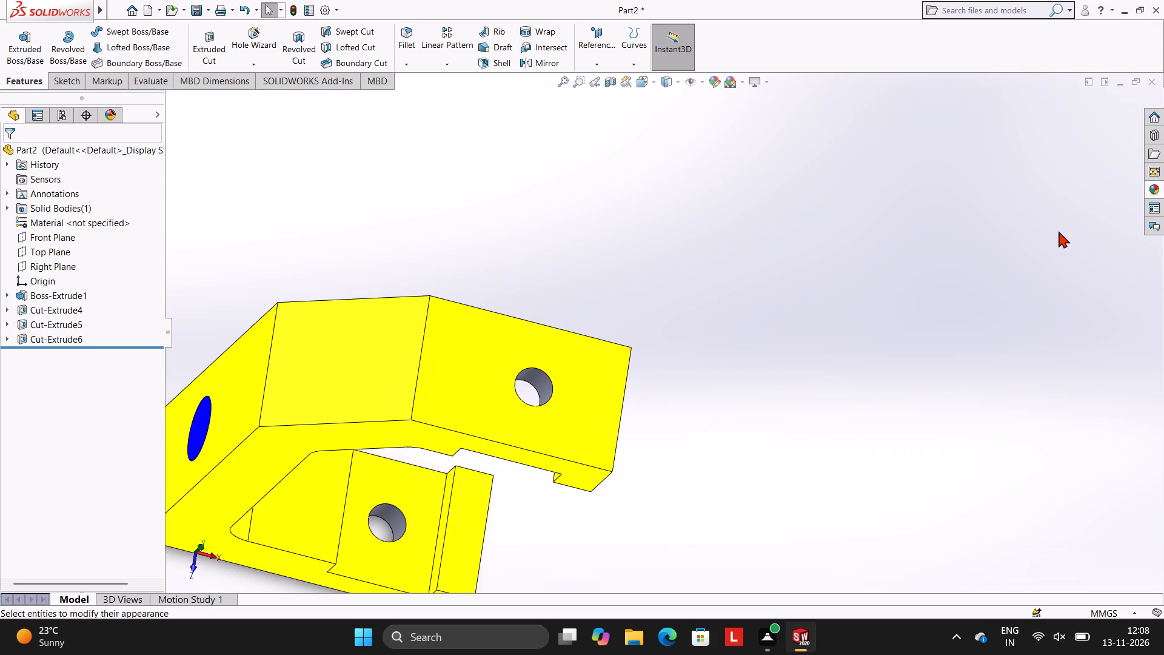
pyautogui.click(1146, 192)
pyautogui.moveTo(1046, 410); pyautogui.dragTo(668, 405)
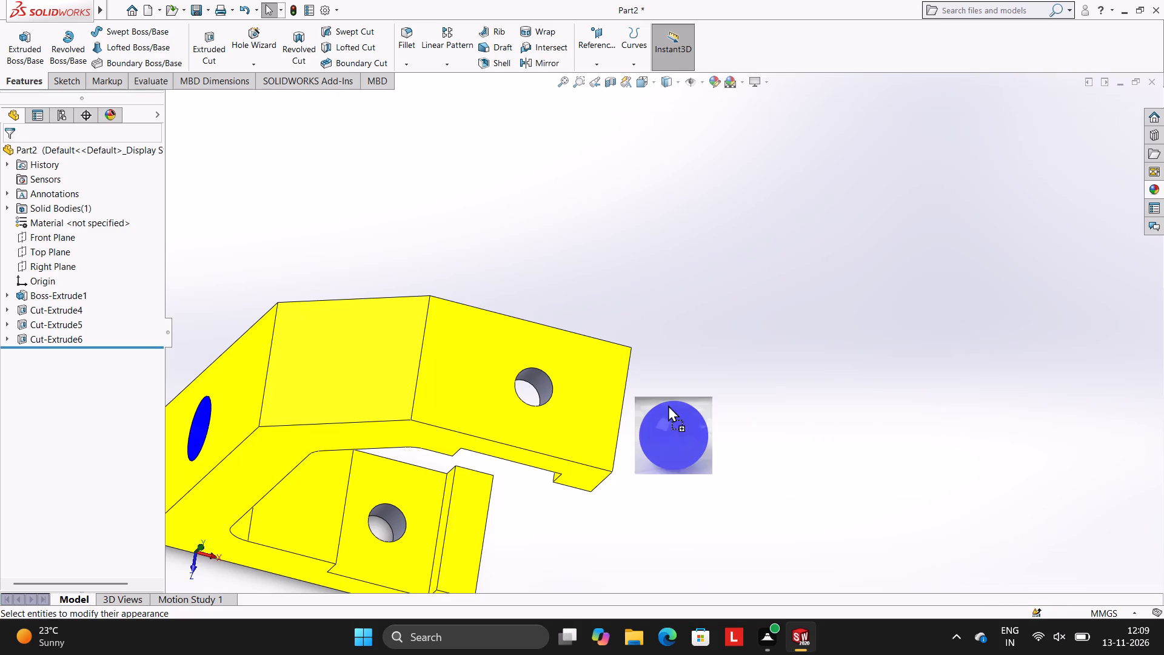
pyautogui.moveTo(668, 405); pyautogui.dragTo(535, 375)
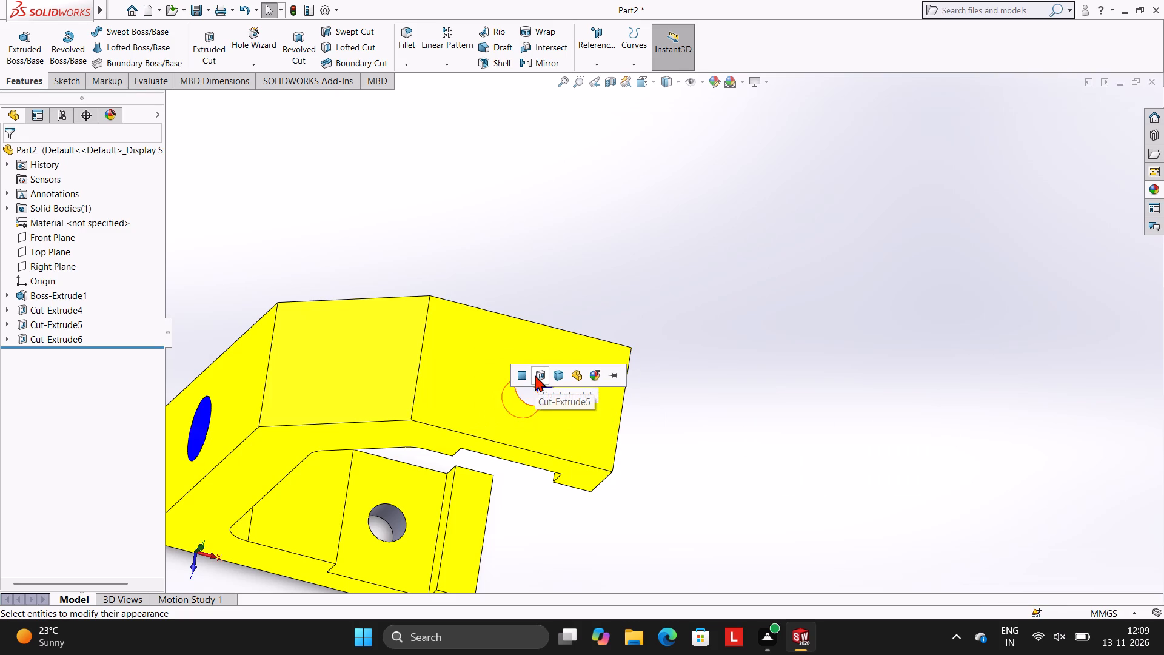
pyautogui.click(539, 371)
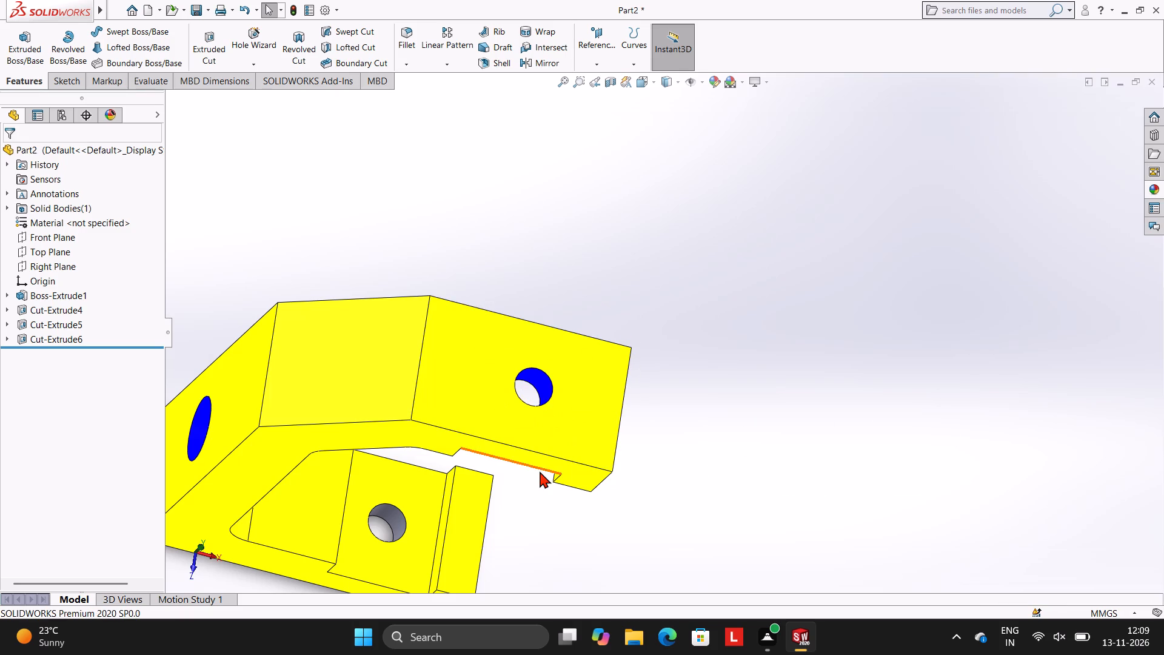
# Apply the blue LED appearance to the hole in the lower arm.
pyautogui.scroll(4, 416, 509)
pyautogui.scroll(-5, 438, 477)
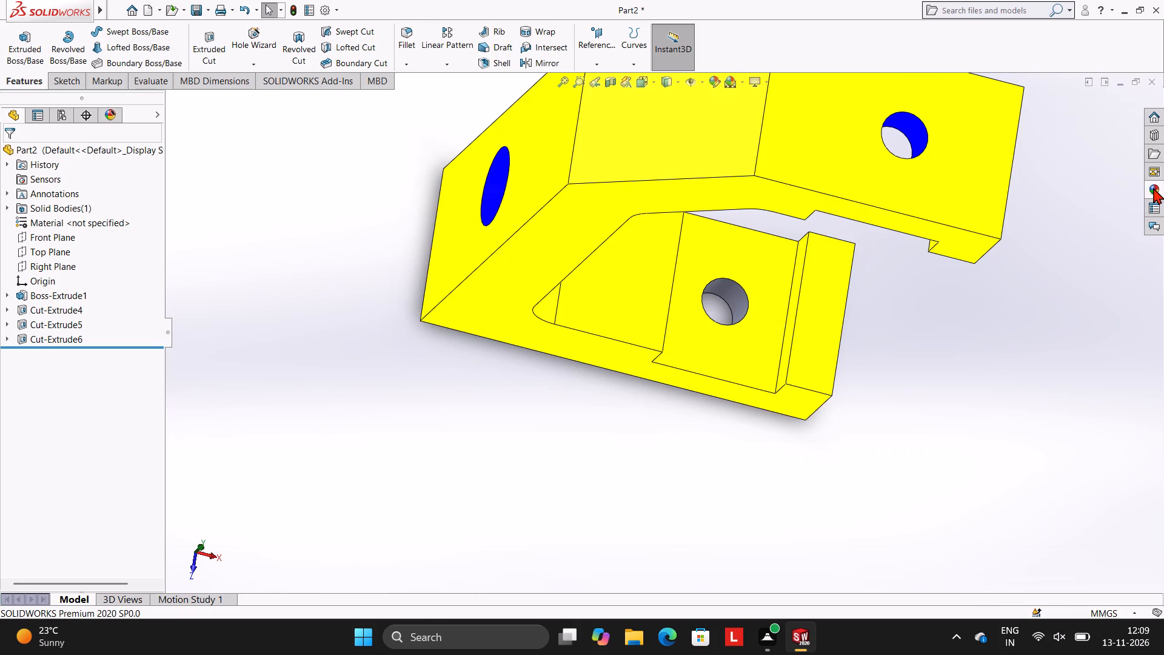
pyautogui.click(1153, 187)
pyautogui.moveTo(1054, 405); pyautogui.dragTo(744, 279)
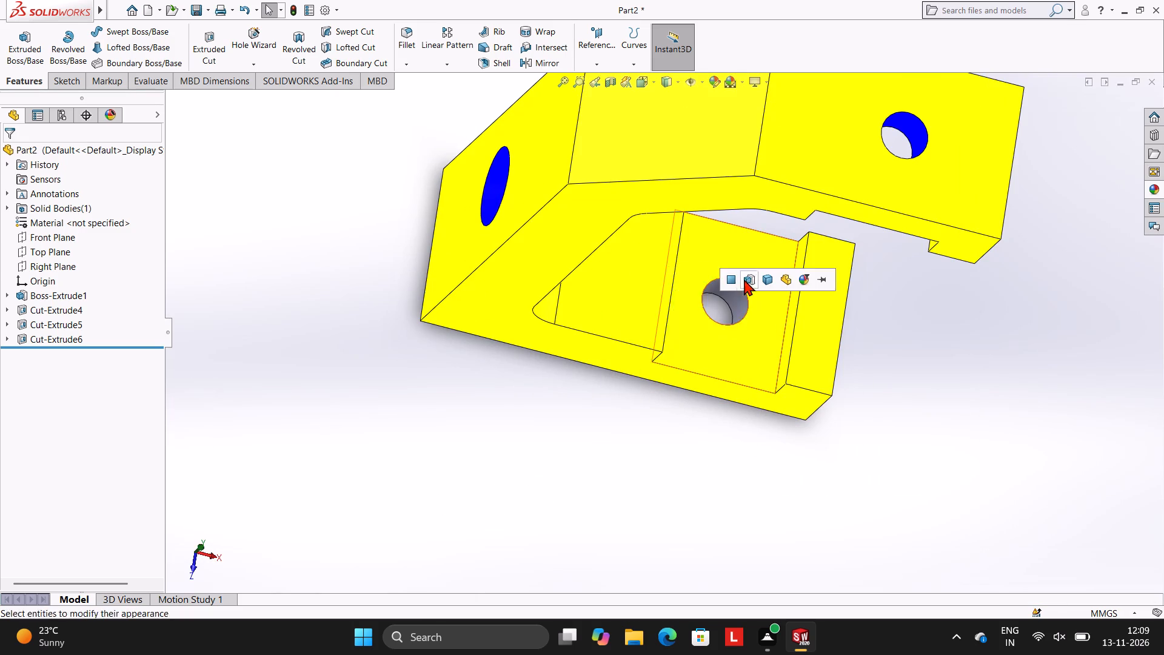
pyautogui.scroll(-3, 749, 301)
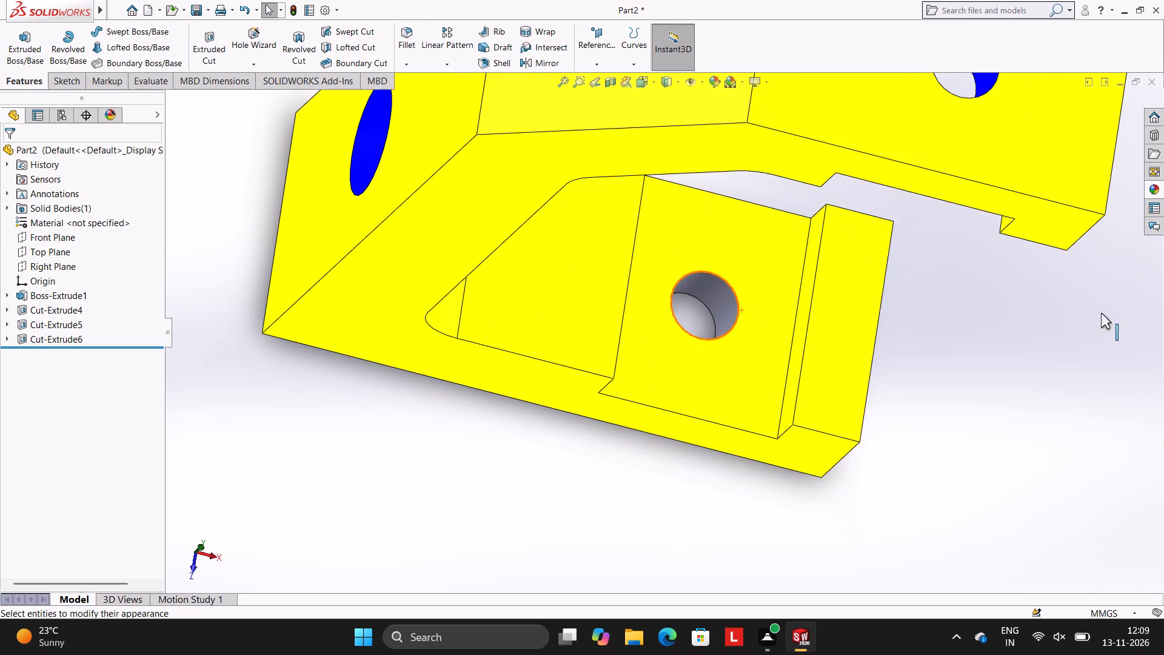
pyautogui.click(1160, 186)
pyautogui.moveTo(1040, 430); pyautogui.dragTo(714, 307)
pyautogui.click(714, 307)
# Examine the coloured clamp from several angles, checking the holes in the upright and both arms.
pyautogui.scroll(7, 714, 307)
pyautogui.moveTo(791, 383); pyautogui.dragTo(760, 244, button='middle')
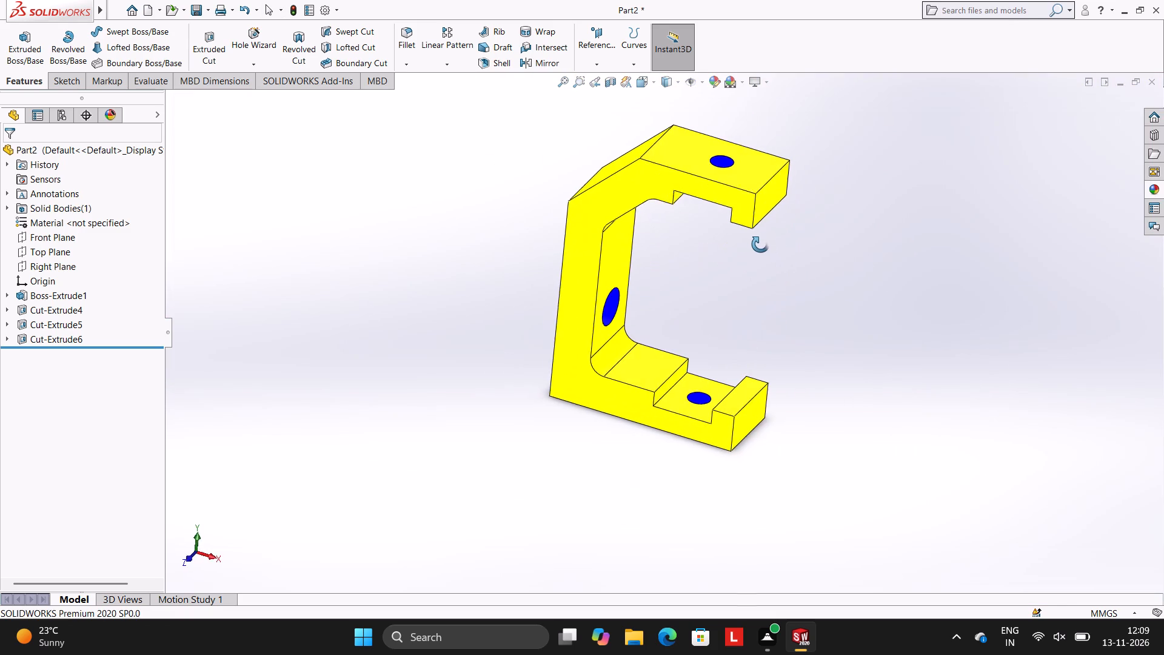
pyautogui.moveTo(760, 244); pyautogui.dragTo(768, 223, button='middle')
pyautogui.scroll(1, 759, 245)
pyautogui.moveTo(759, 245); pyautogui.dragTo(740, 201, button='middle')
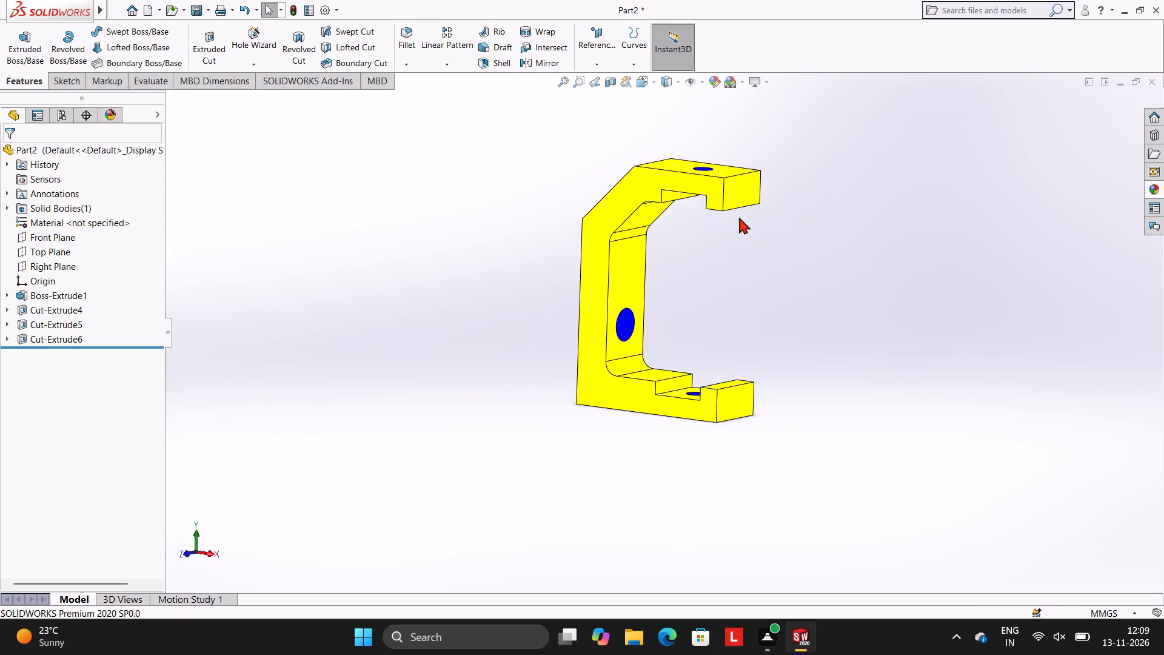
pyautogui.scroll(2, 739, 217)
pyautogui.scroll(-2, 739, 217)
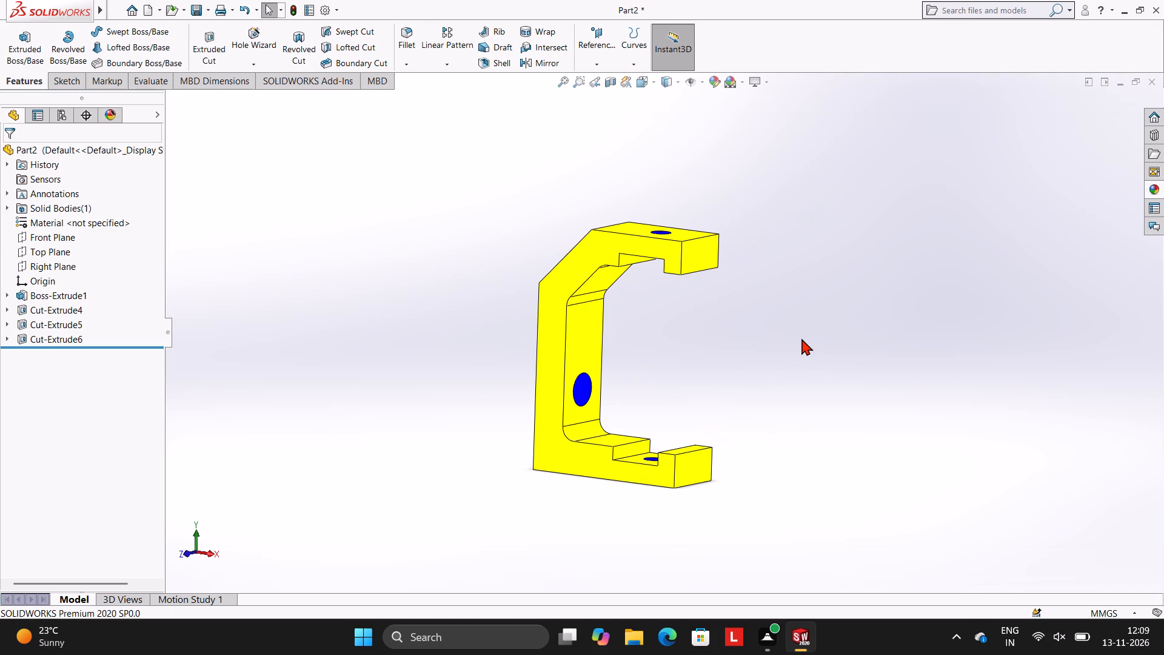
# Save the part in Documents as BENT C SHAPED SHEET CLIP WITH HOLES in SOLIDWORKS Part format.
pyautogui.hotkey('ctrl', 's')
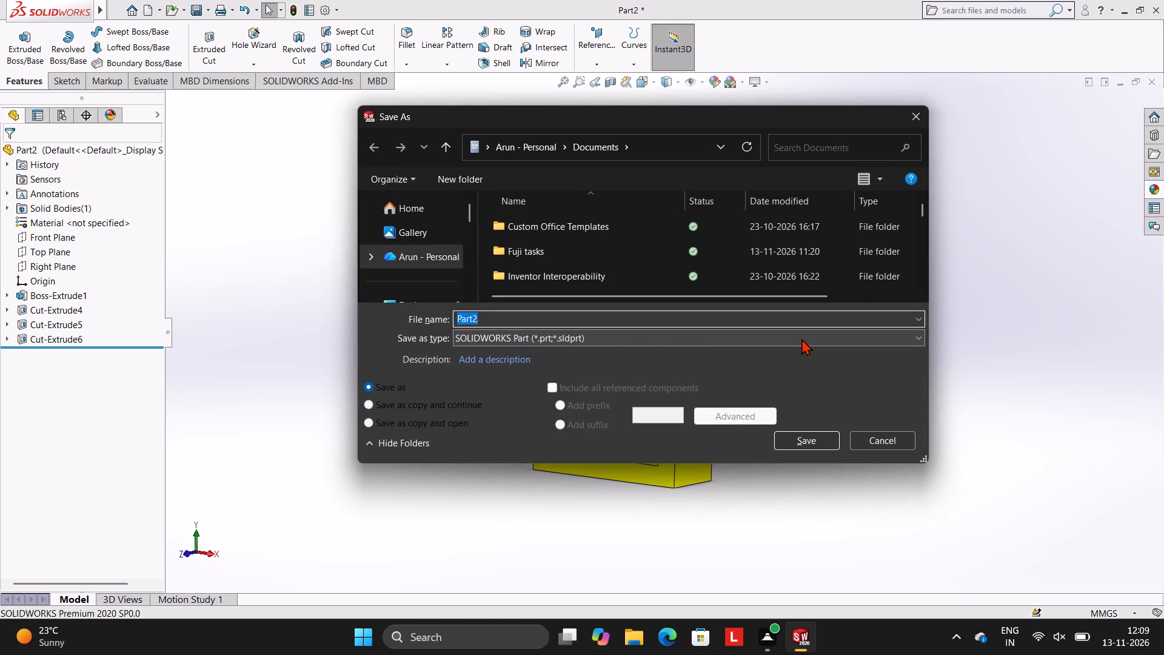
pyautogui.write('BENT')
pyautogui.press('space')
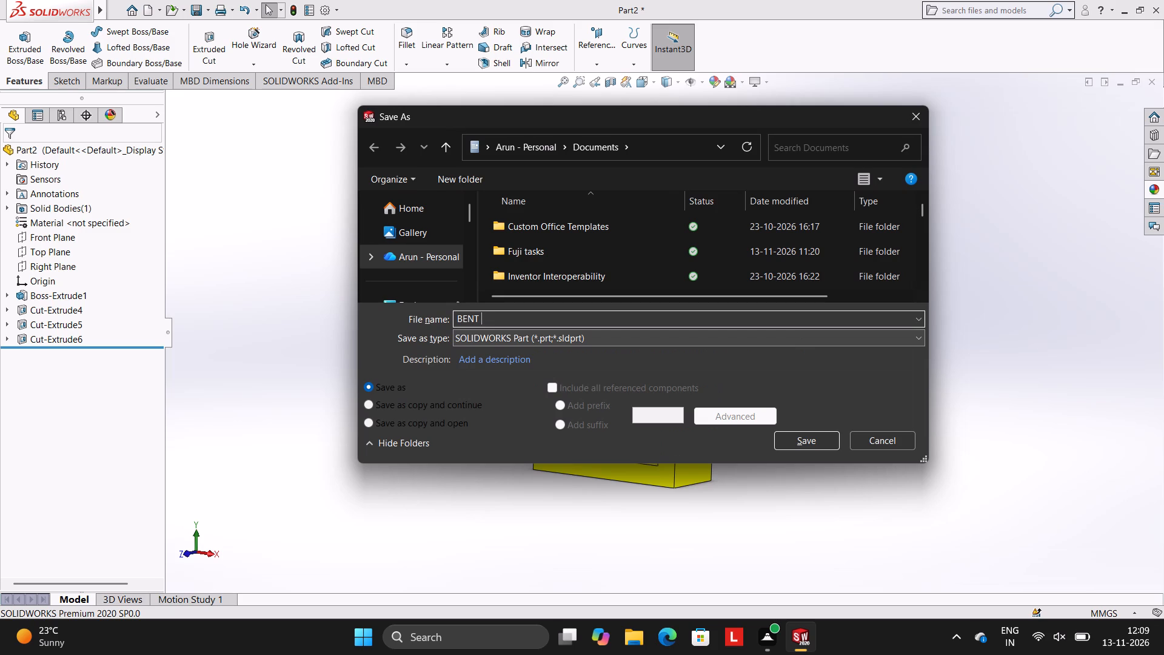
pyautogui.write('C SHAPED')
pyautogui.press('space')
pyautogui.write('SHEET')
pyautogui.press('space')
pyautogui.press('c')
pyautogui.write('LIP')
pyautogui.press('space')
pyautogui.write('WITH HOL')
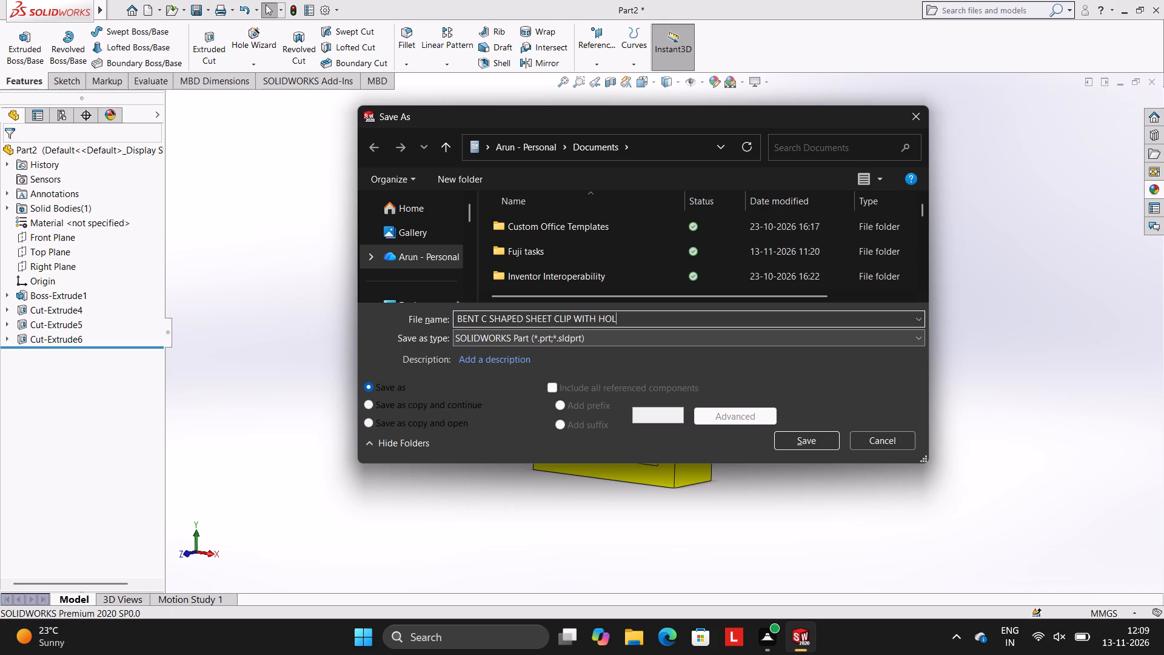
pyautogui.write('ES')
pyautogui.press('space')
pyautogui.click(808, 442)
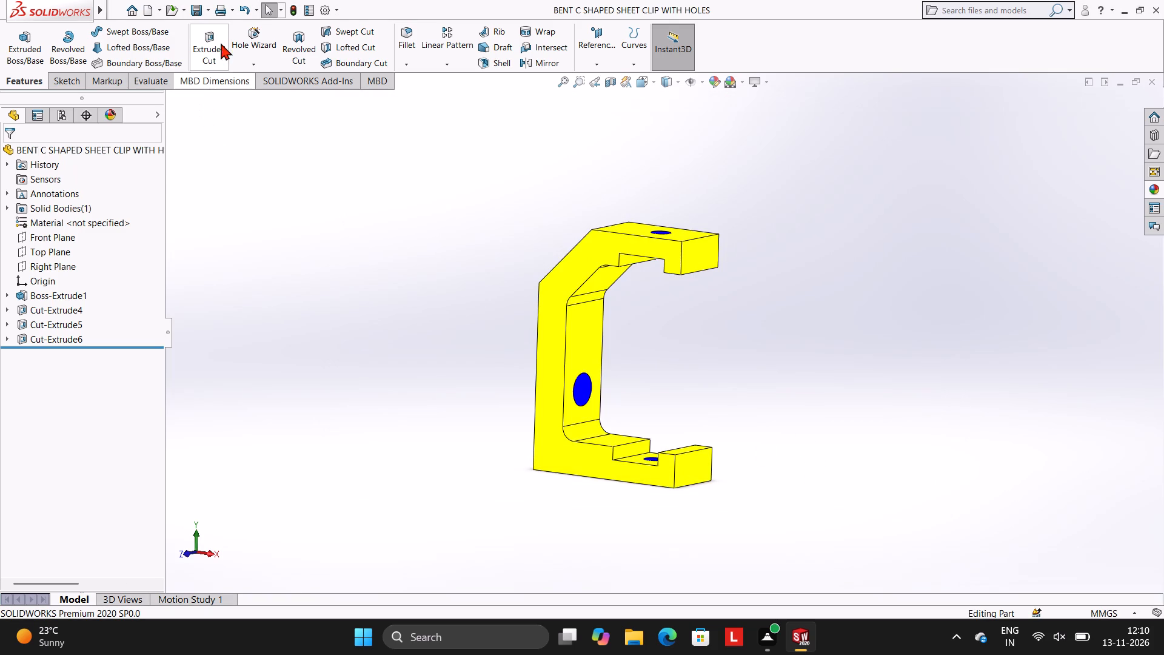
# Save a PDF copy of the part in Documents under the same name, BENT C SHAPED SHEET CLIP WITH HOLES.
pyautogui.click(206, 11)
pyautogui.click(210, 35)
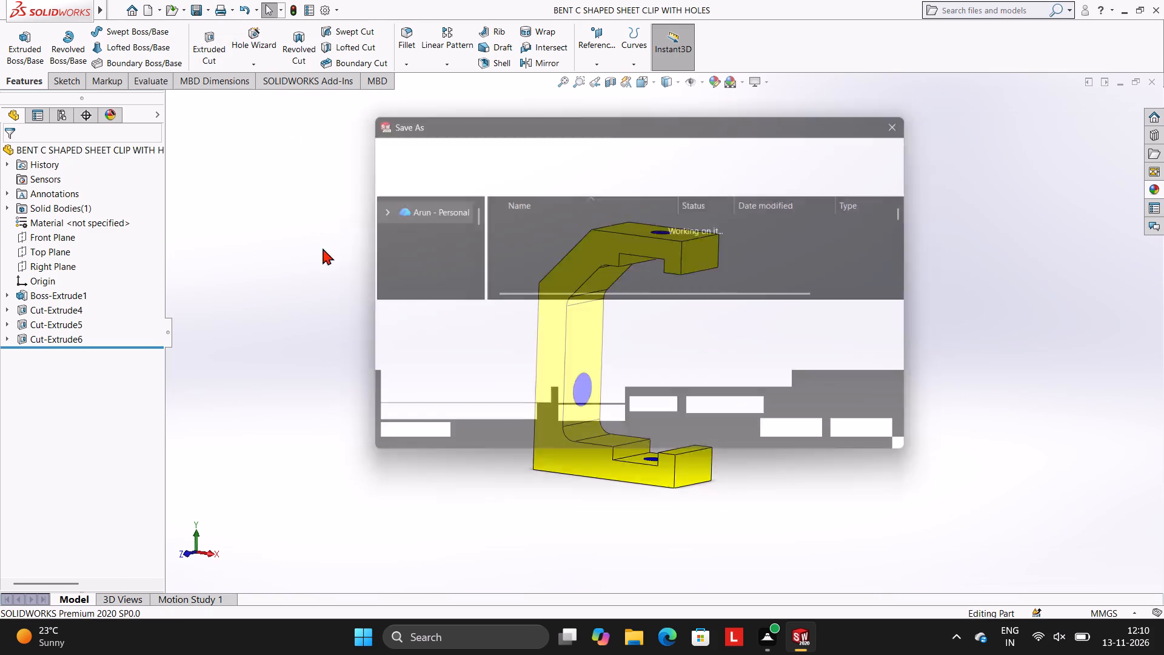
pyautogui.click(621, 338)
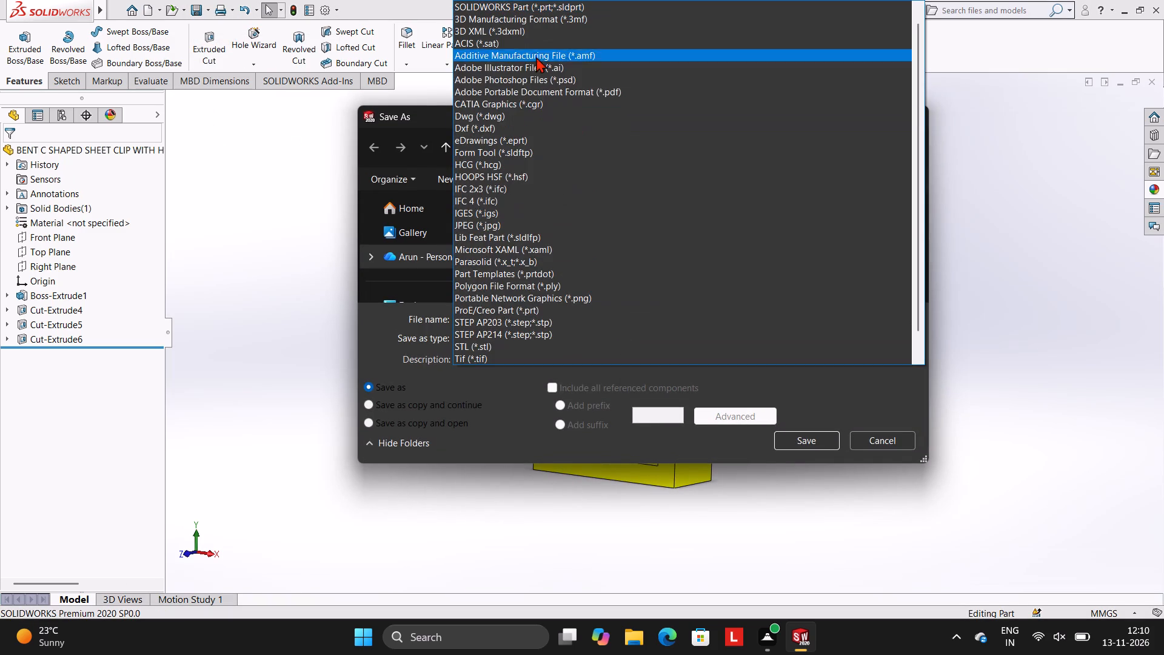
pyautogui.click(550, 86)
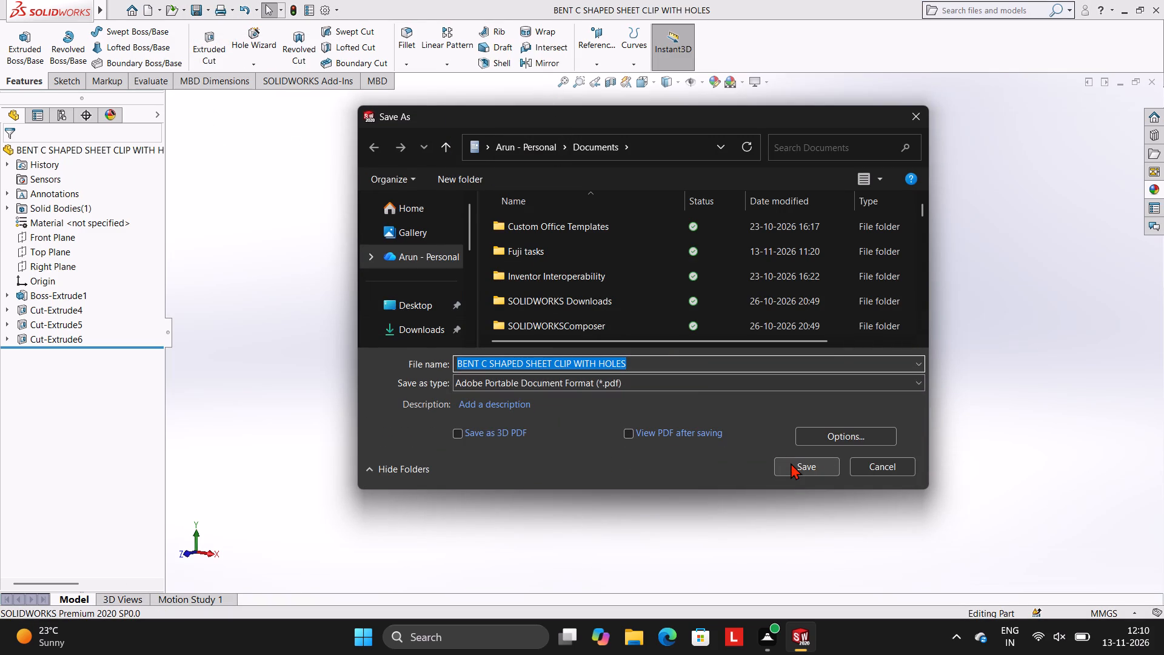
pyautogui.click(791, 463)
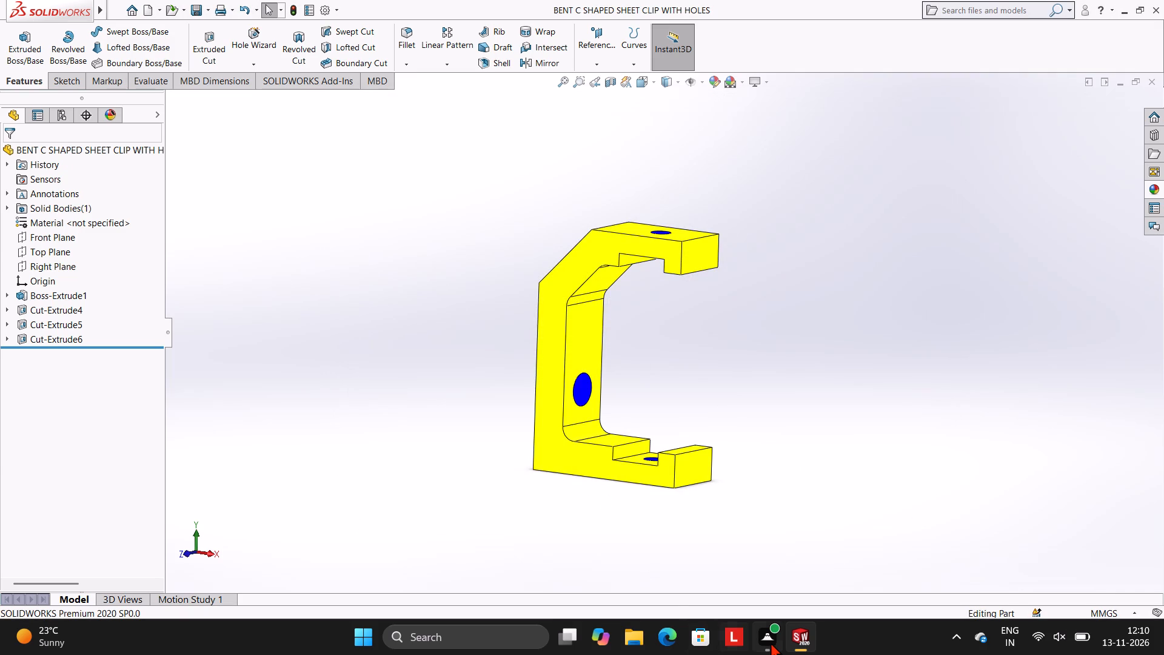